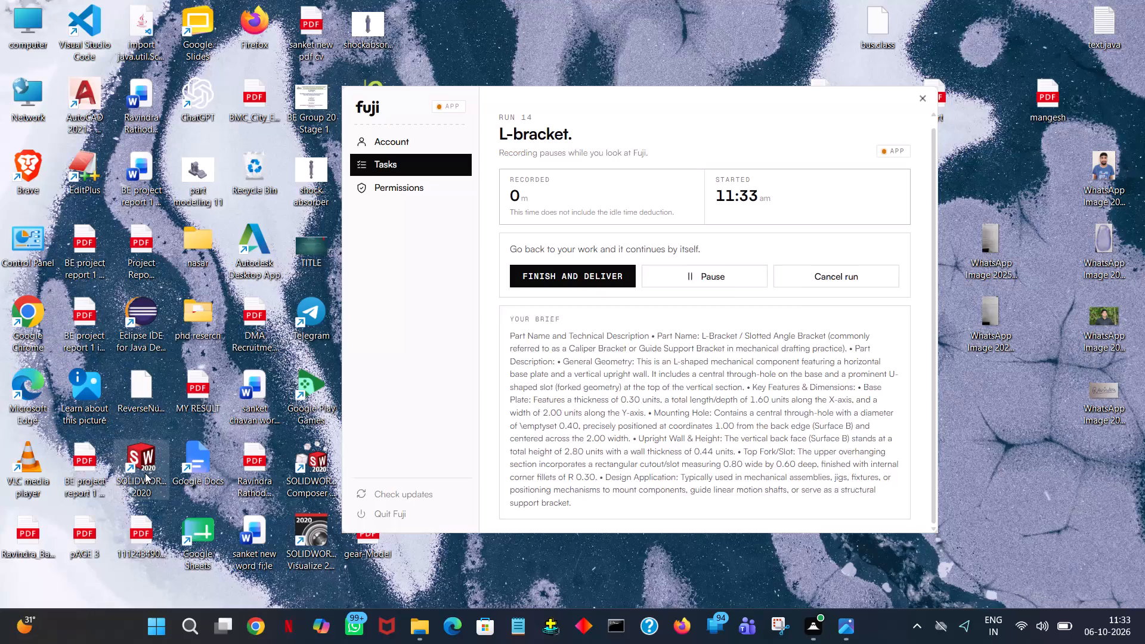
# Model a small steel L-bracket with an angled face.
# Launch SOLIDWORKS and create a new part document.
pyautogui.doubleClick(145, 473)
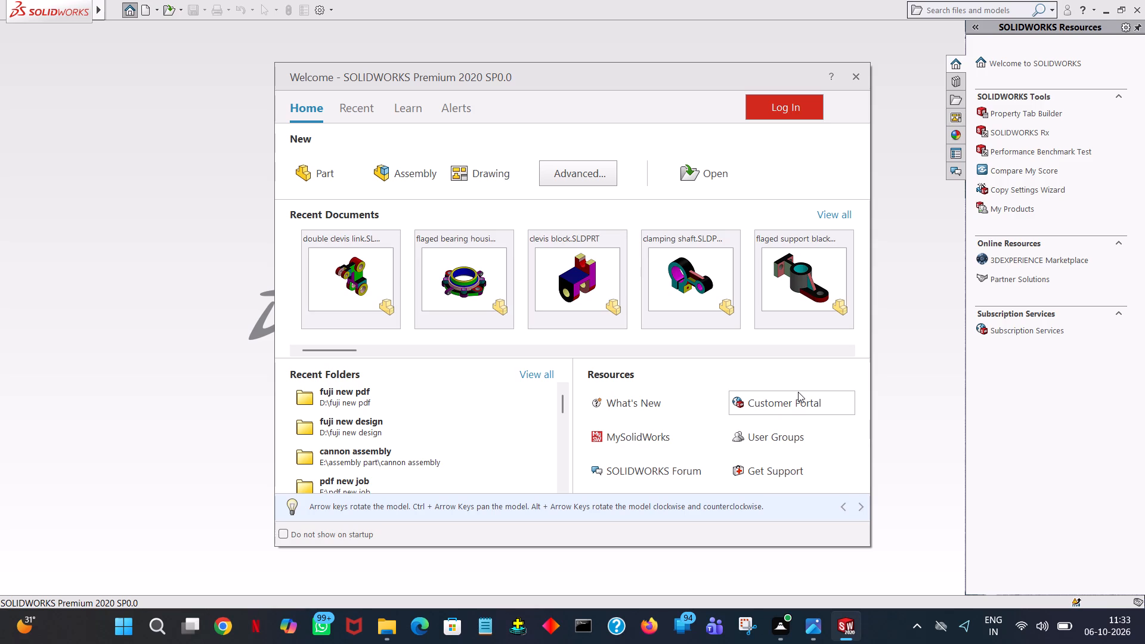
pyautogui.doubleClick(304, 177)
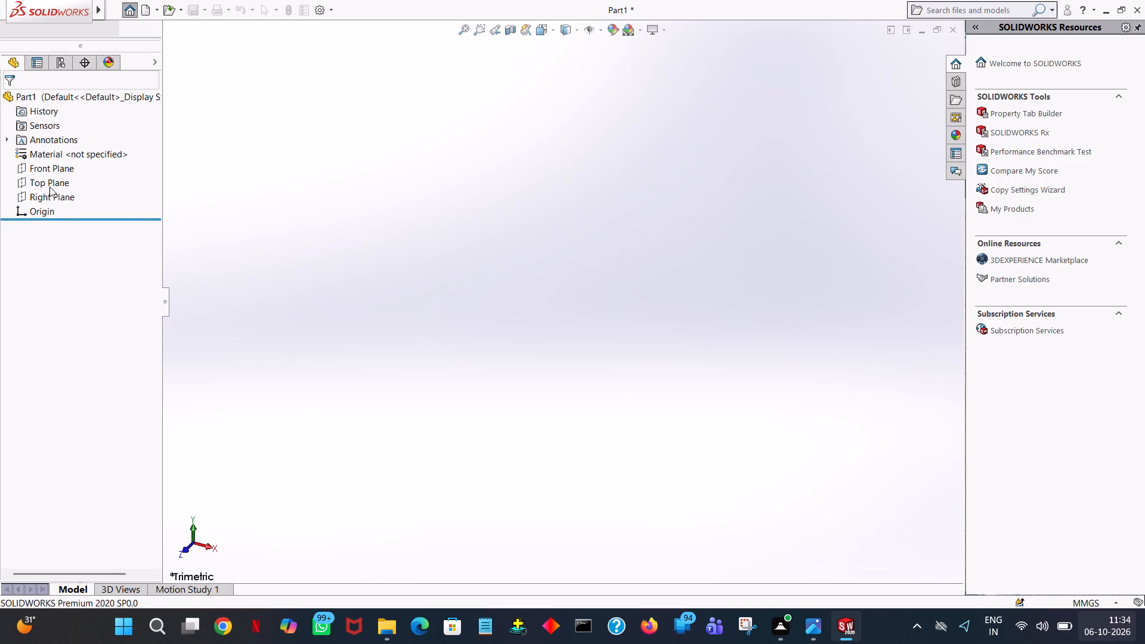
# Start a sketch on the Right Plane and draw a horizontal line 1.60 mm long from the origin.
pyautogui.click(56, 198)
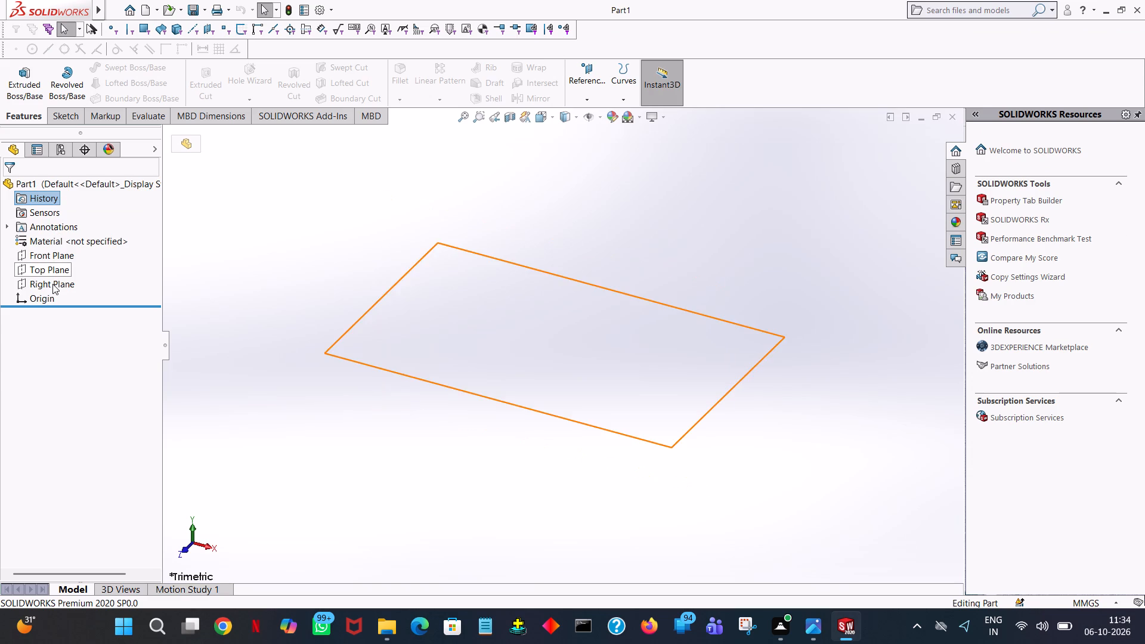
pyautogui.click(52, 284)
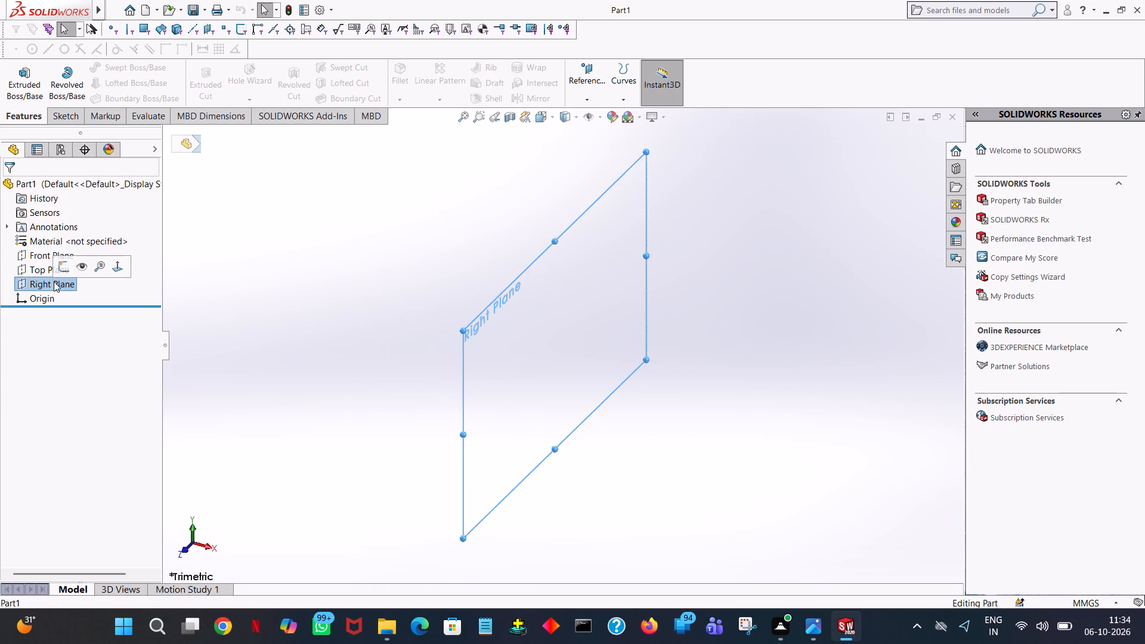
pyautogui.click(63, 266)
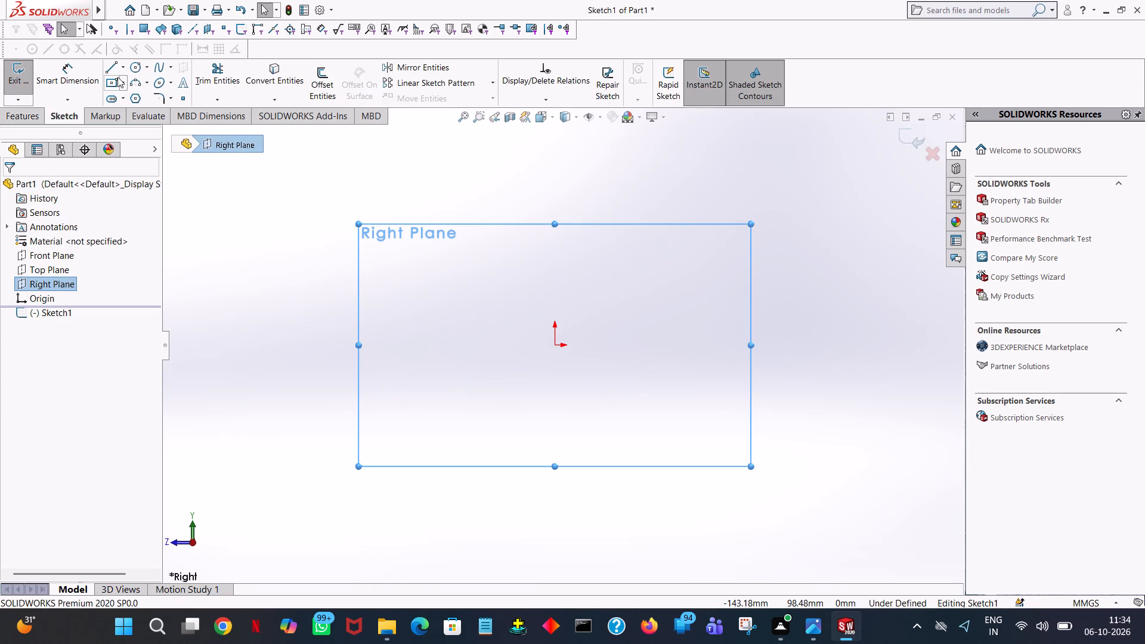
pyautogui.click(114, 72)
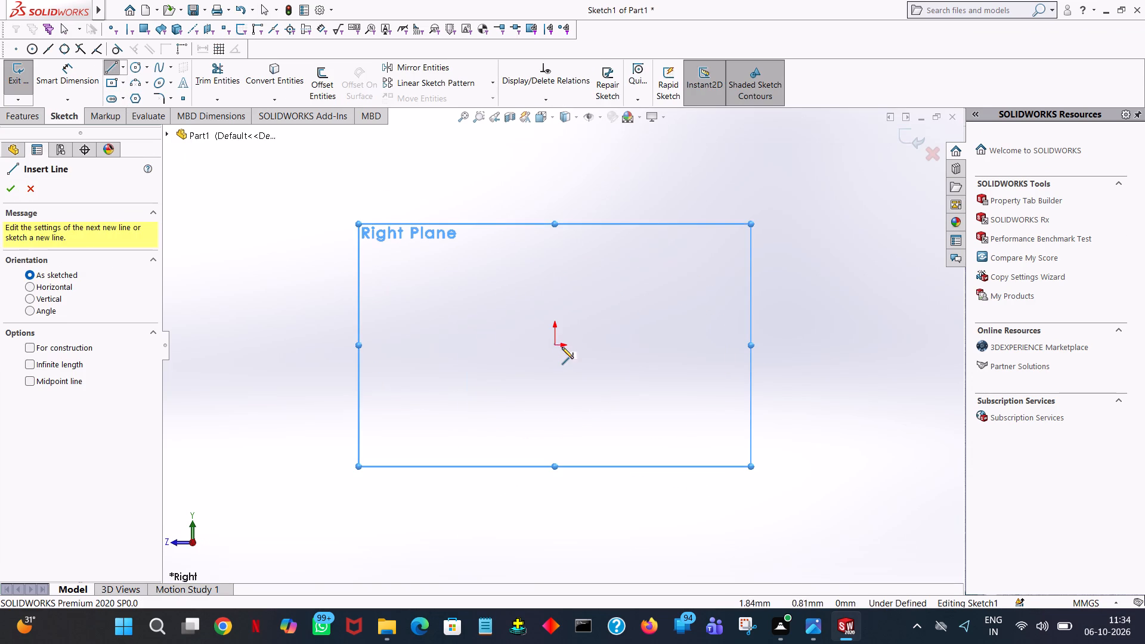
pyautogui.click(553, 345)
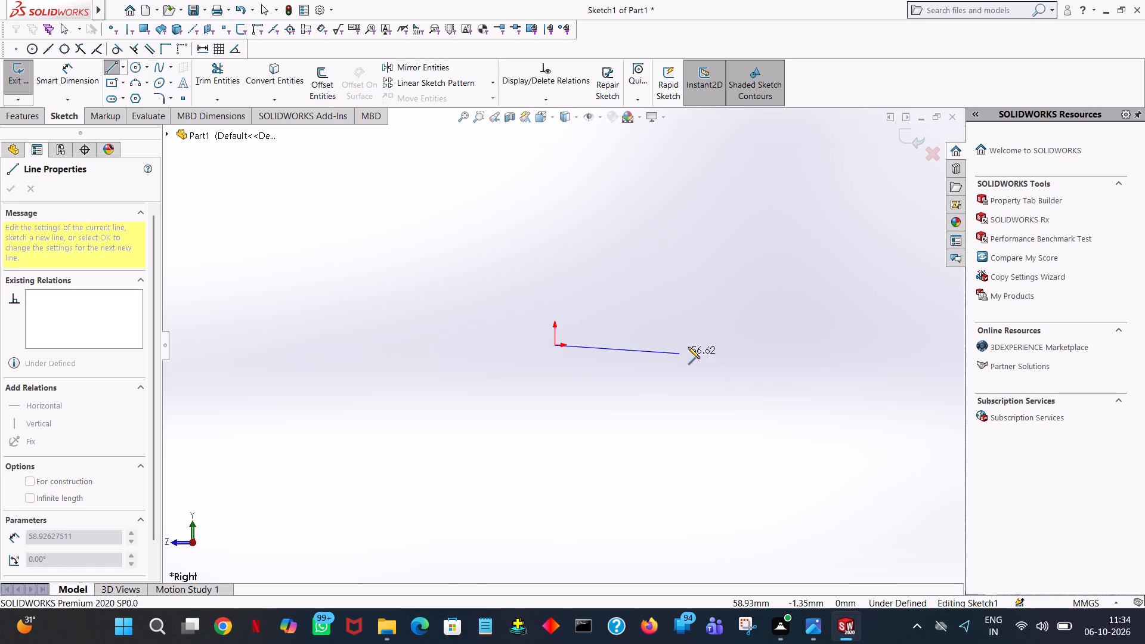
pyautogui.click(619, 346)
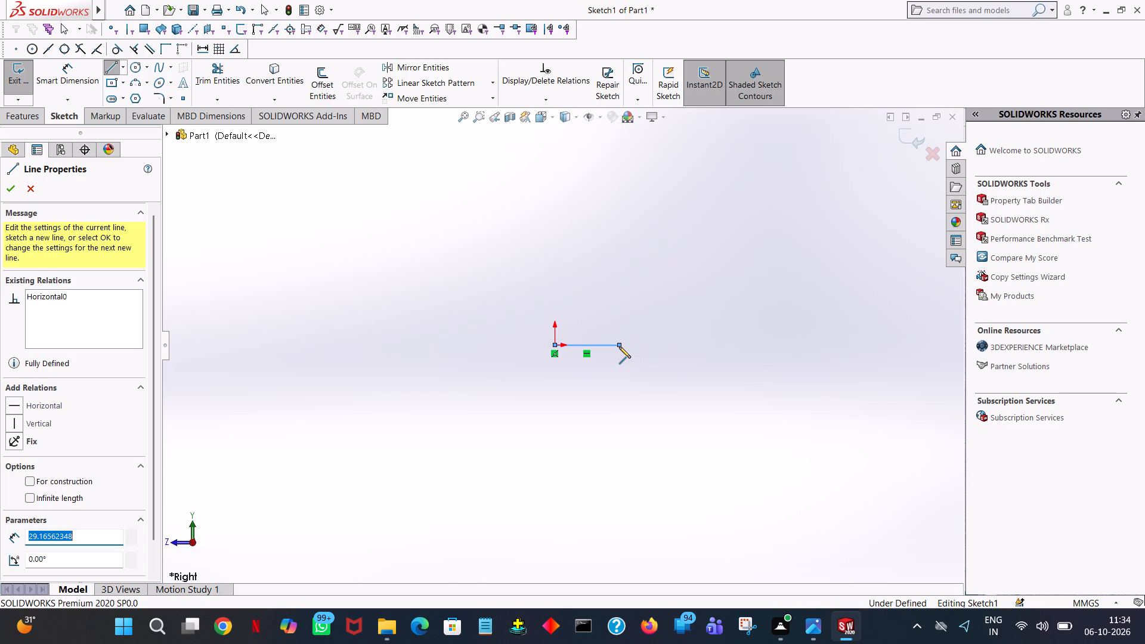
pyautogui.write('1.60')
pyautogui.press('Return')
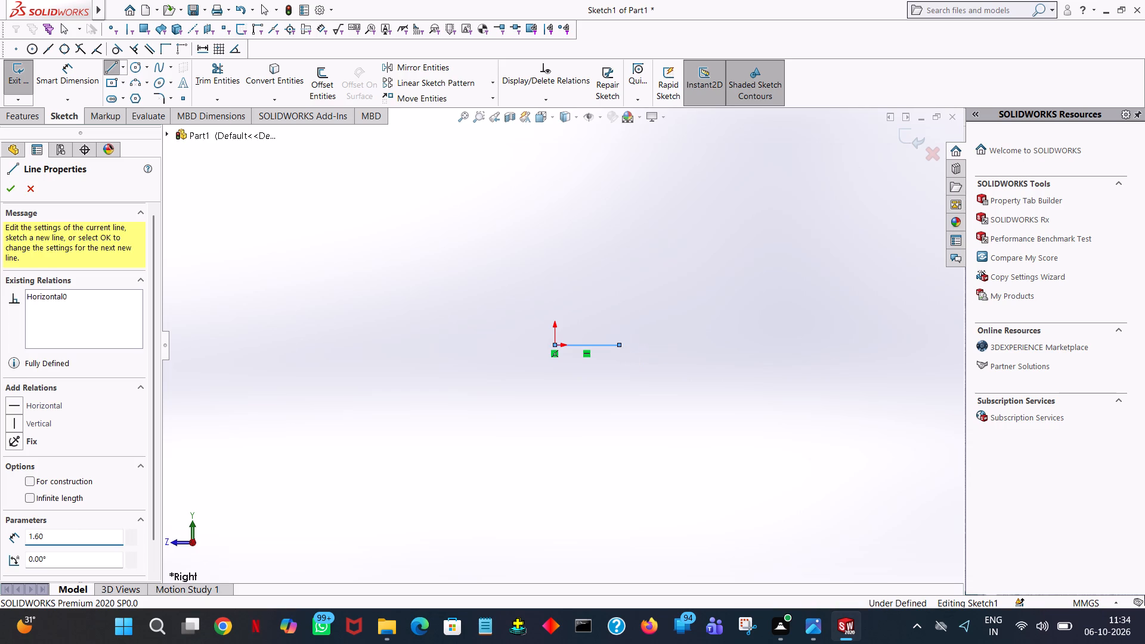
pyautogui.rightClick(619, 346)
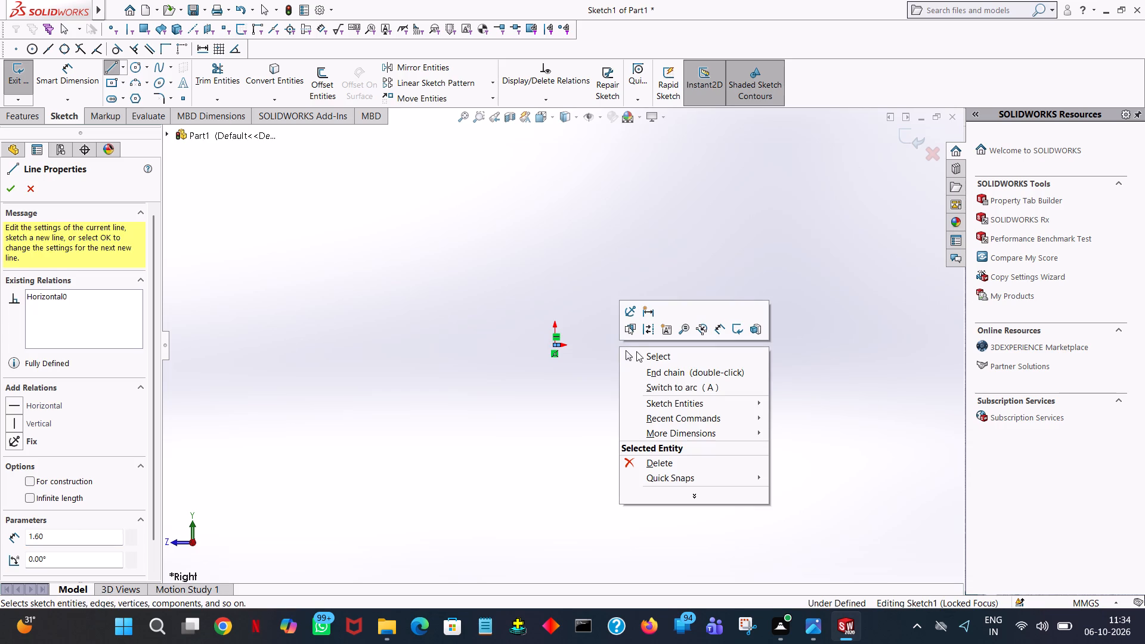
pyautogui.click(636, 351)
pyautogui.click(467, 114)
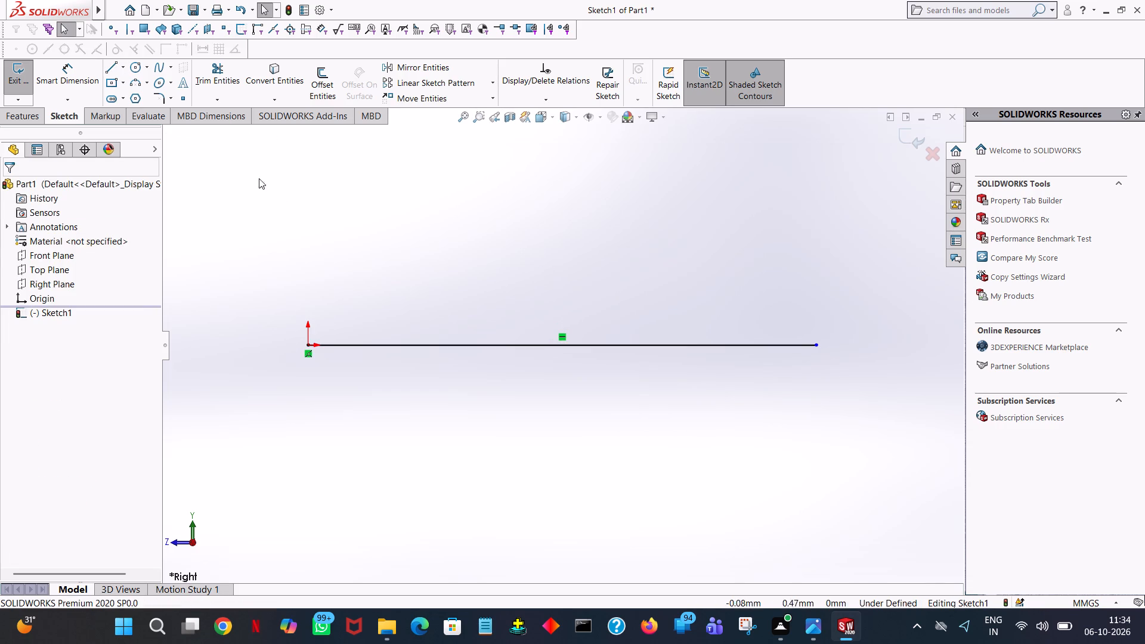
# Draw a vertical line 2.80 mm long upward from the free end of the base line.
pyautogui.click(110, 70)
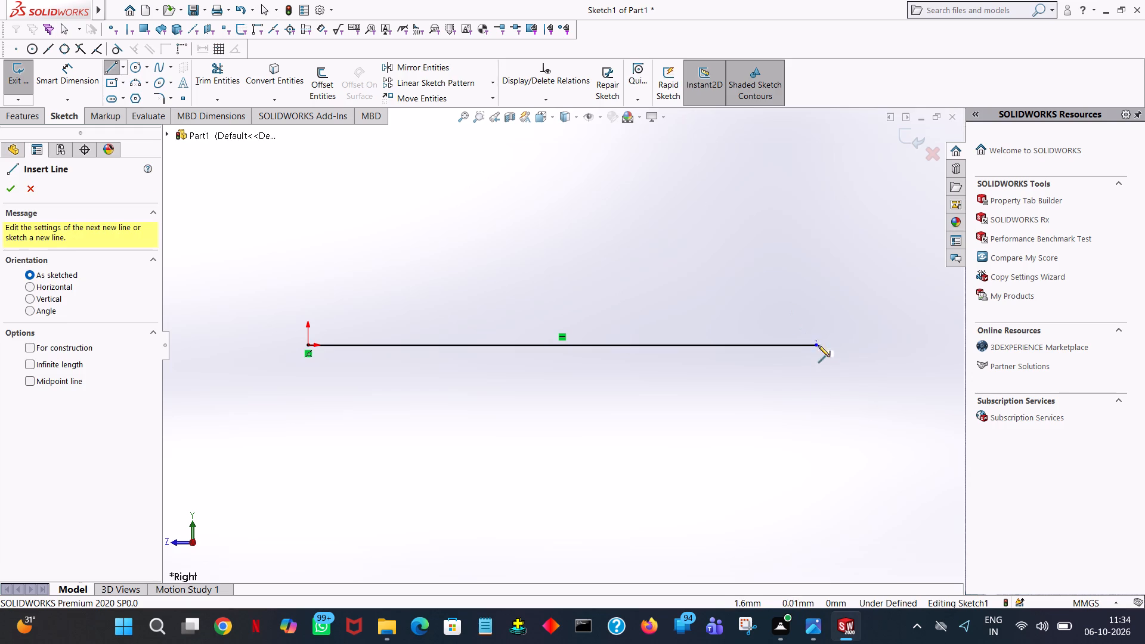
pyautogui.click(819, 346)
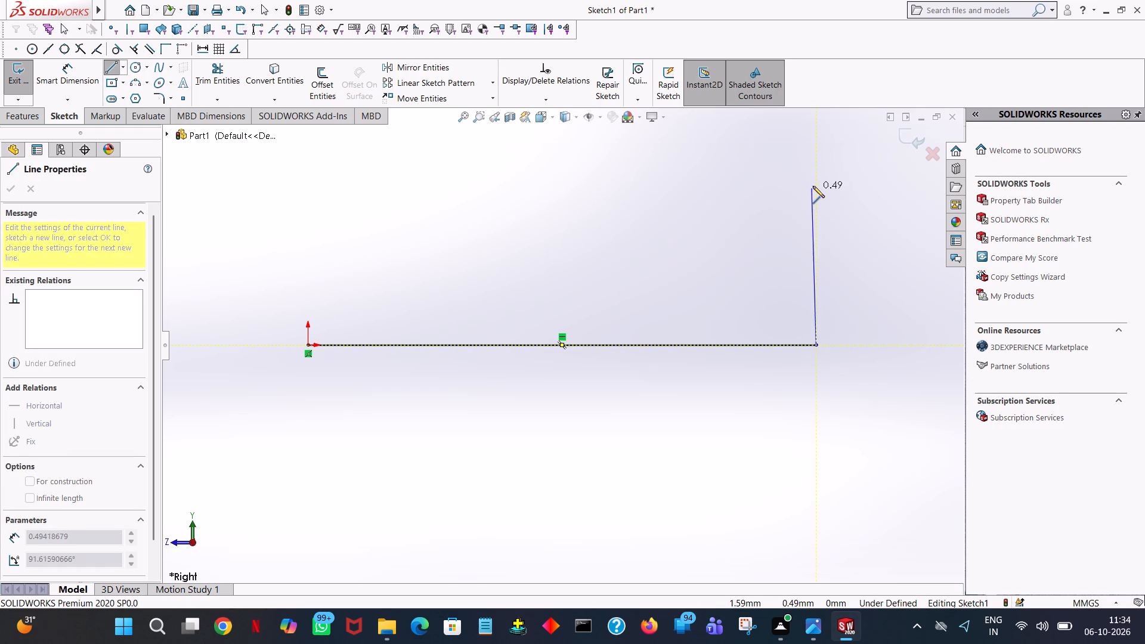
pyautogui.click(815, 182)
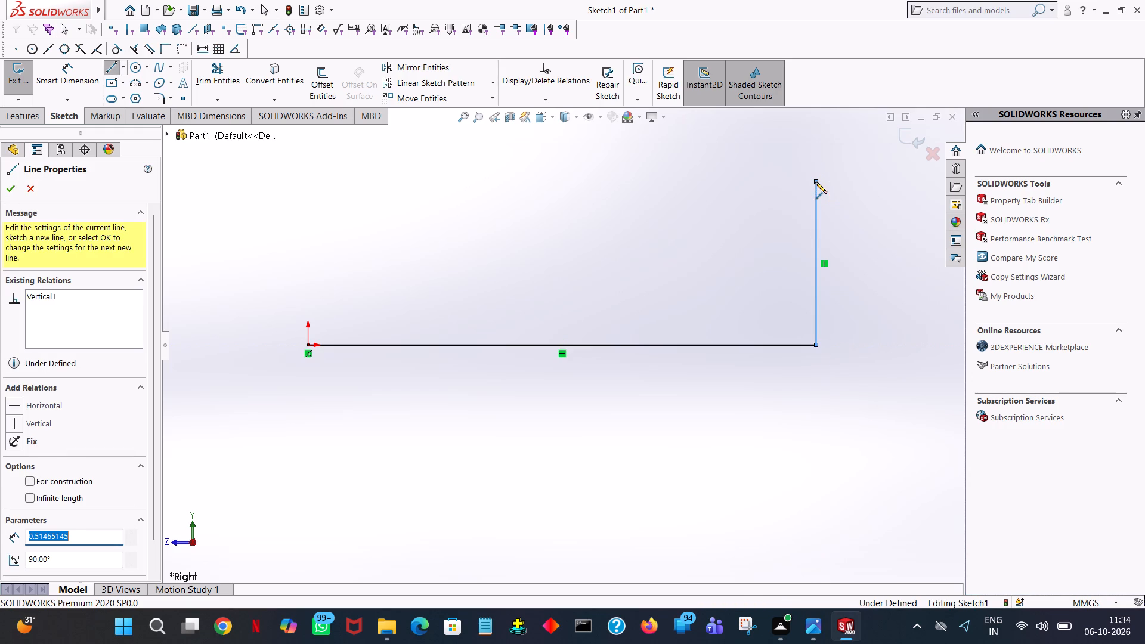
pyautogui.write('2.80')
pyautogui.press('Return')
pyautogui.rightClick(815, 182)
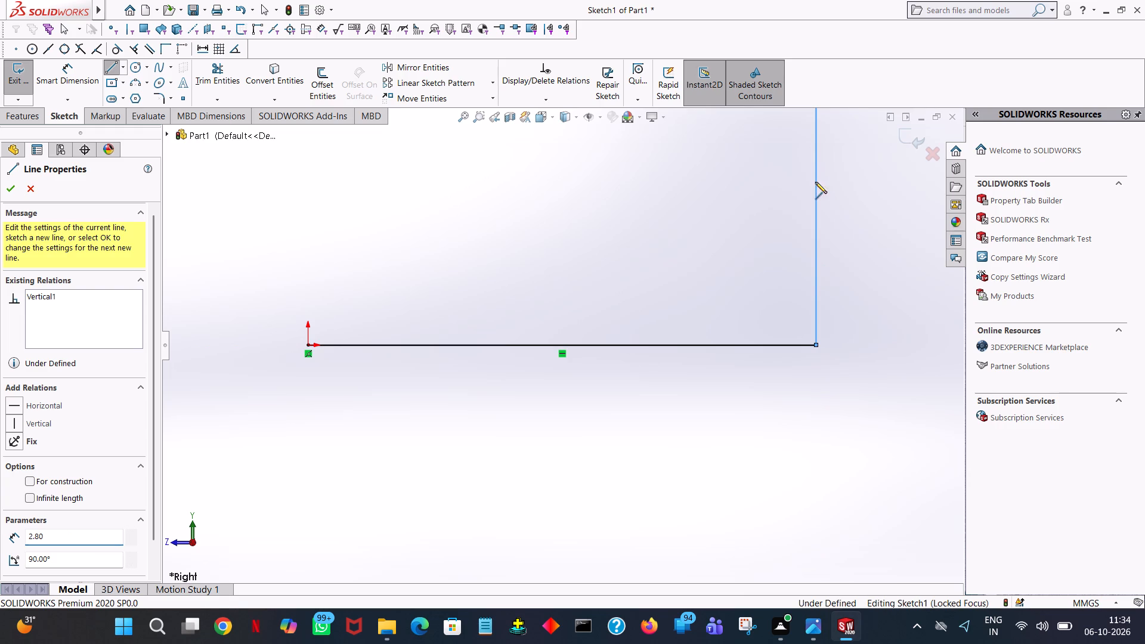
pyautogui.click(837, 196)
pyautogui.click(461, 120)
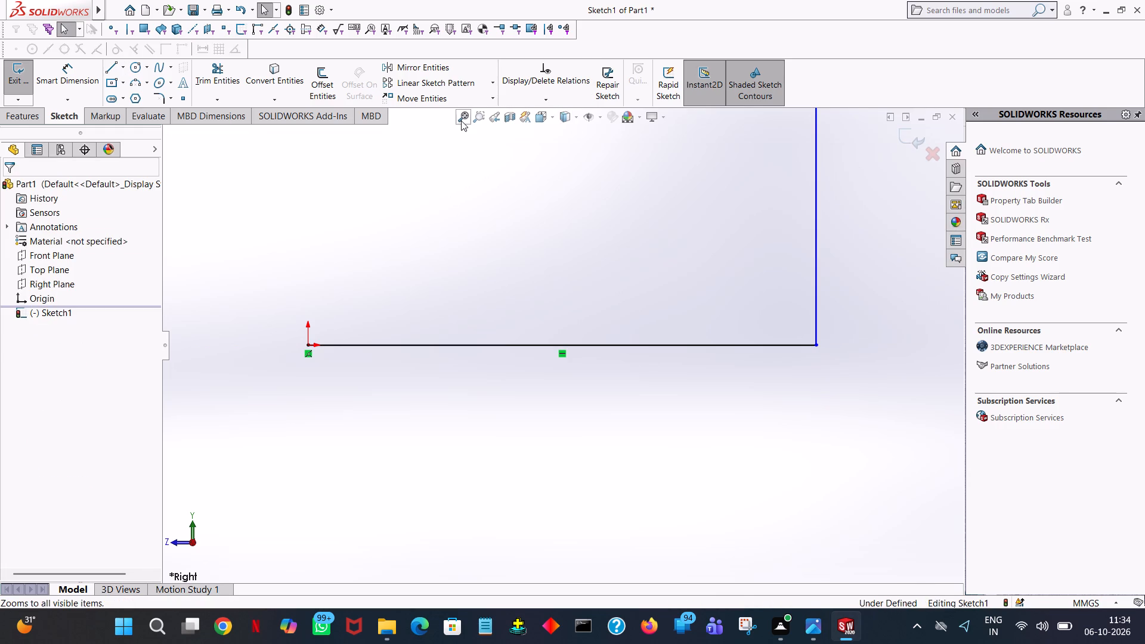
# Draw a horizontal line 1.10 mm long from the top of the vertical line back over the base.
pyautogui.click(111, 63)
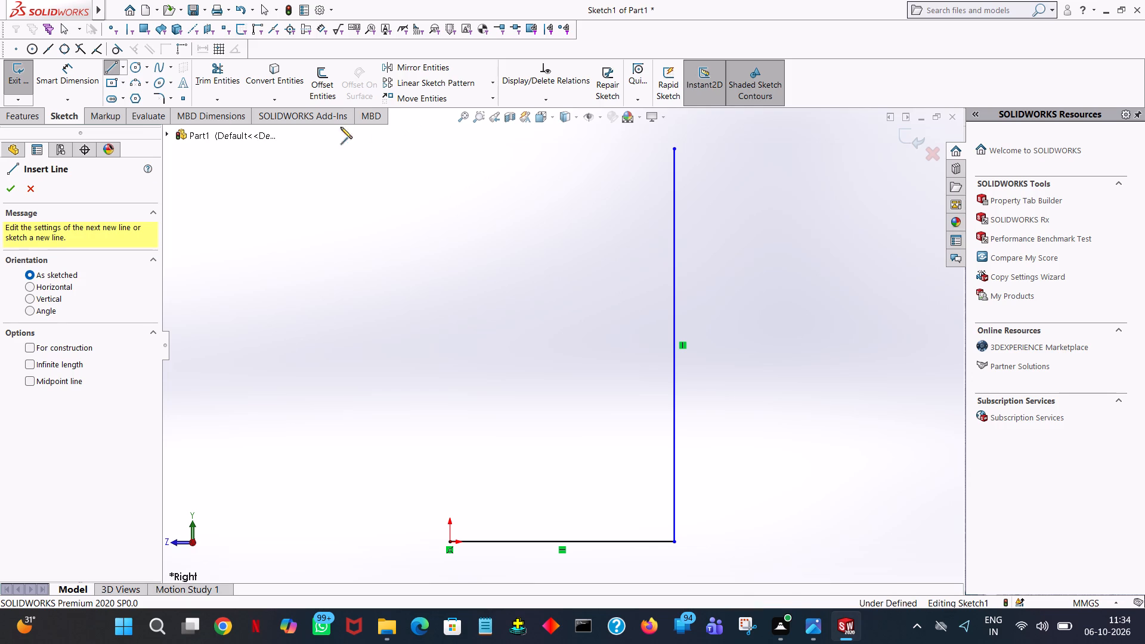
pyautogui.click(676, 150)
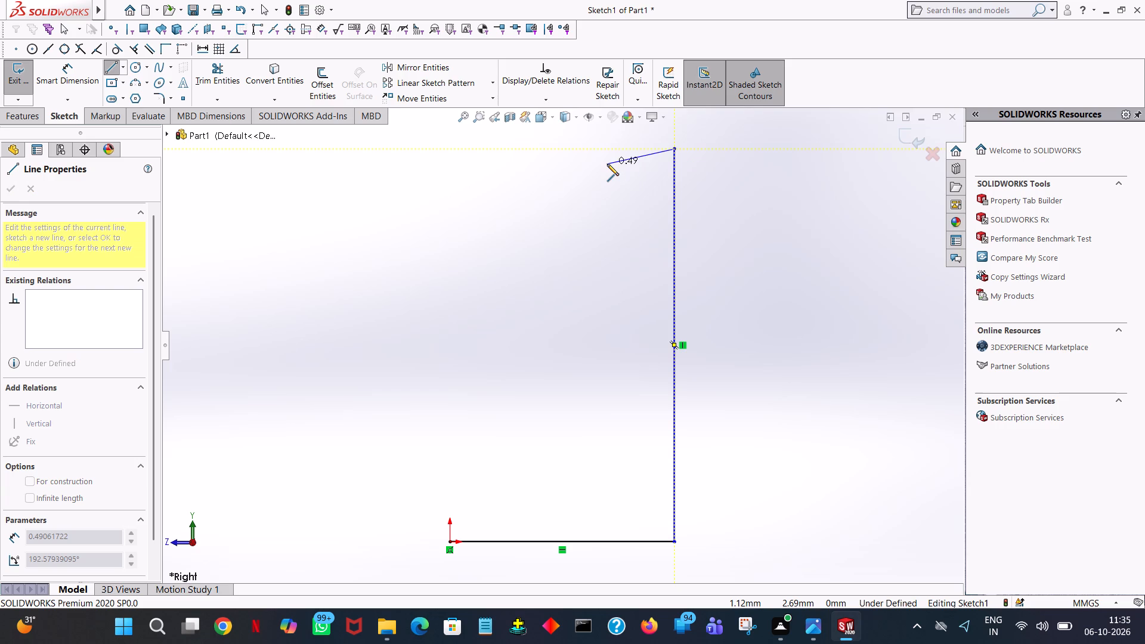
pyautogui.click(478, 149)
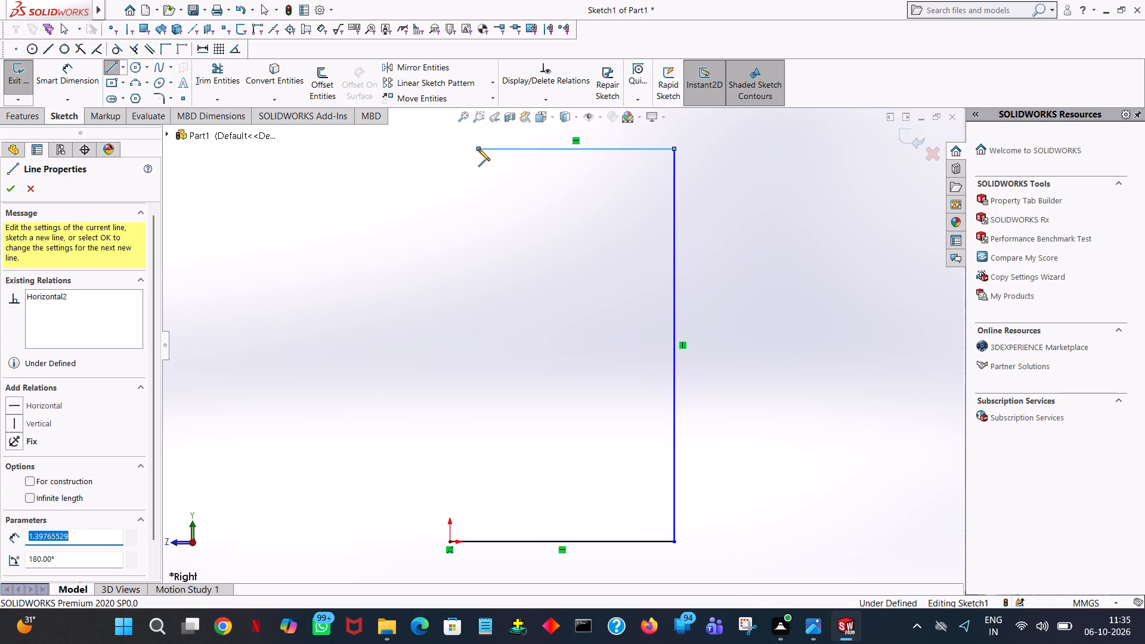
pyautogui.press('1')
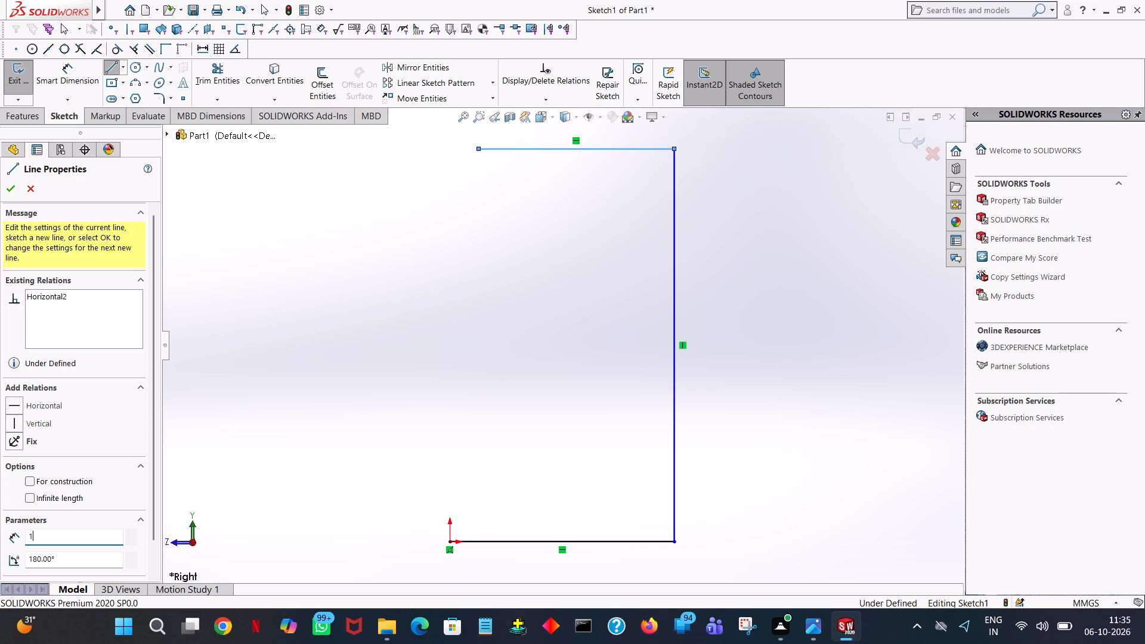
pyautogui.write('.10')
pyautogui.press('Return')
# Continue the profile with a line 0.44 mm straight down and a horizontal line of 1.10-0.44 mm back toward the upright.
pyautogui.click(521, 204)
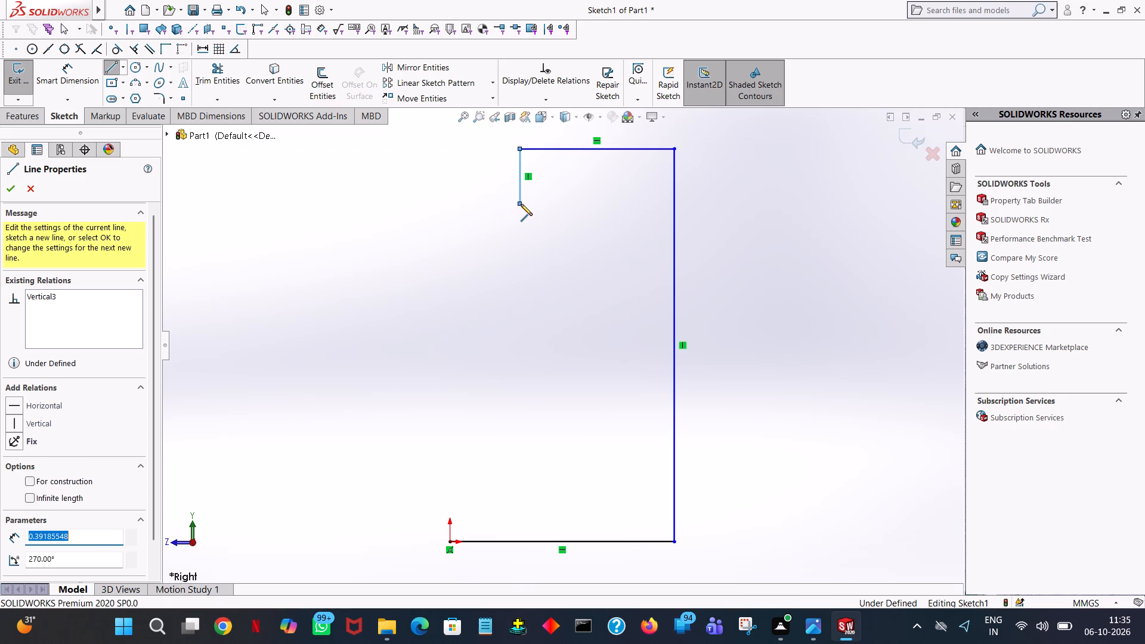
pyautogui.write('0.')
pyautogui.write('44')
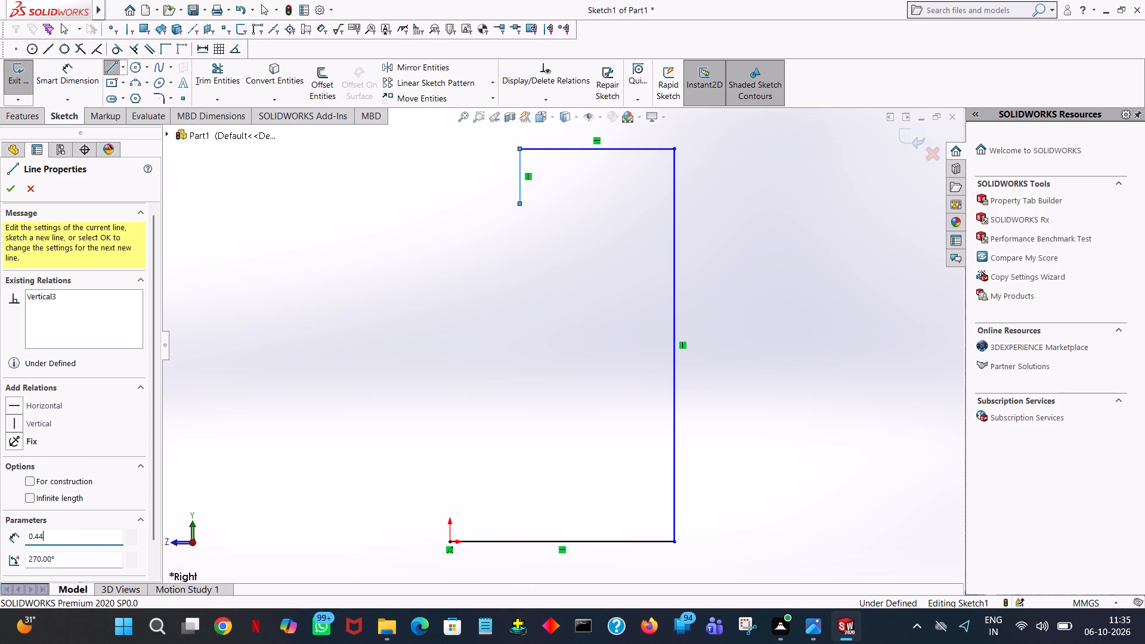
pyautogui.press('Return')
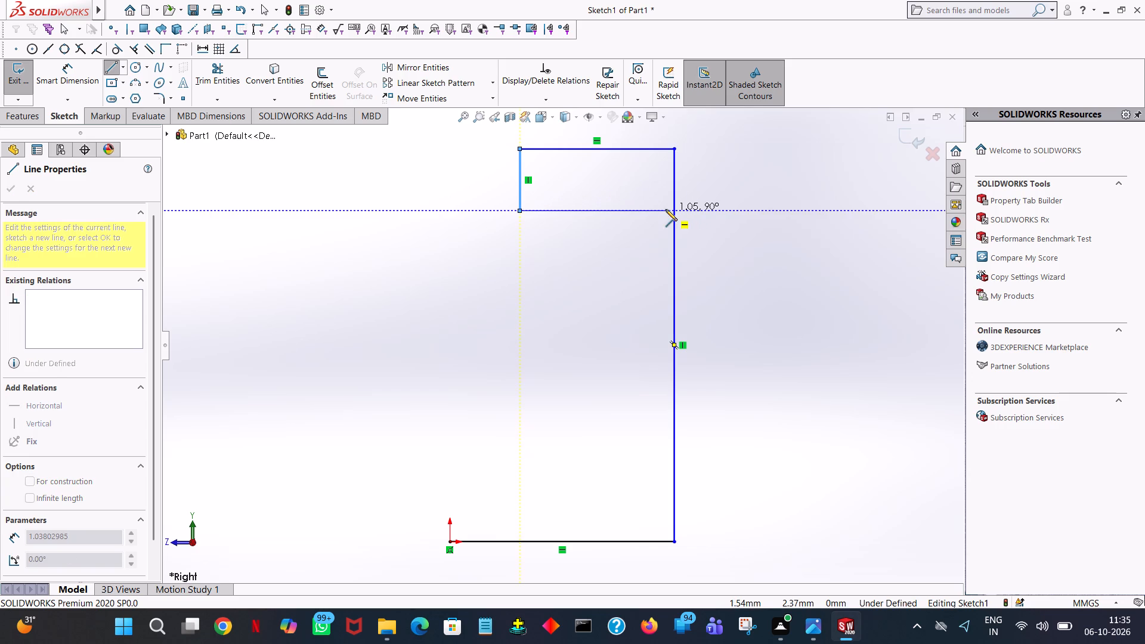
pyautogui.click(634, 208)
pyautogui.write('1.10')
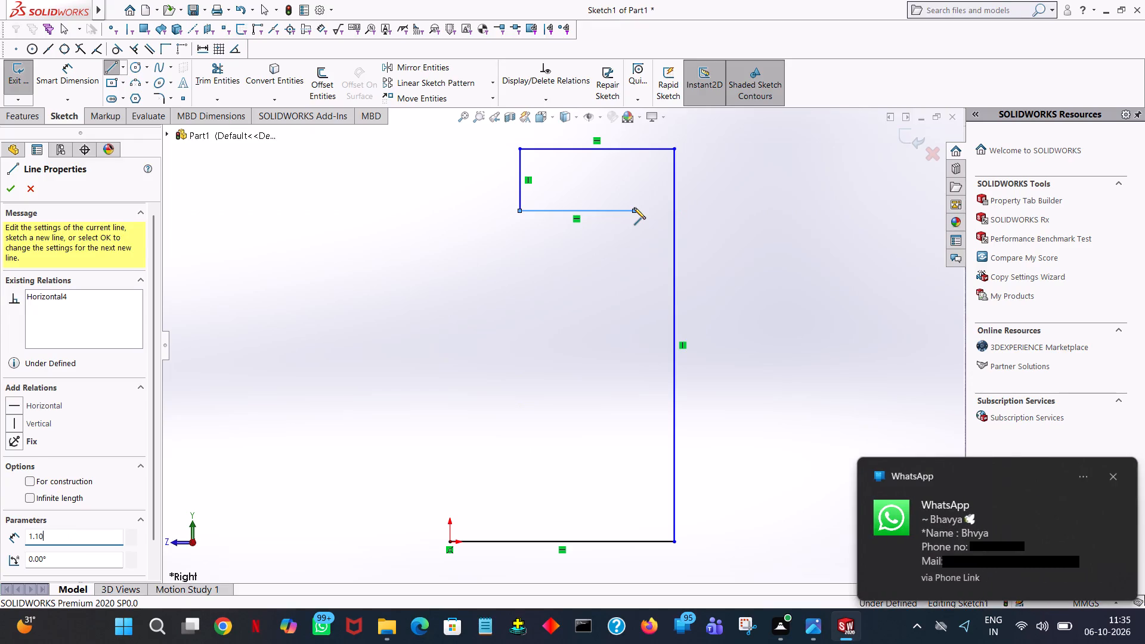
pyautogui.press('-')
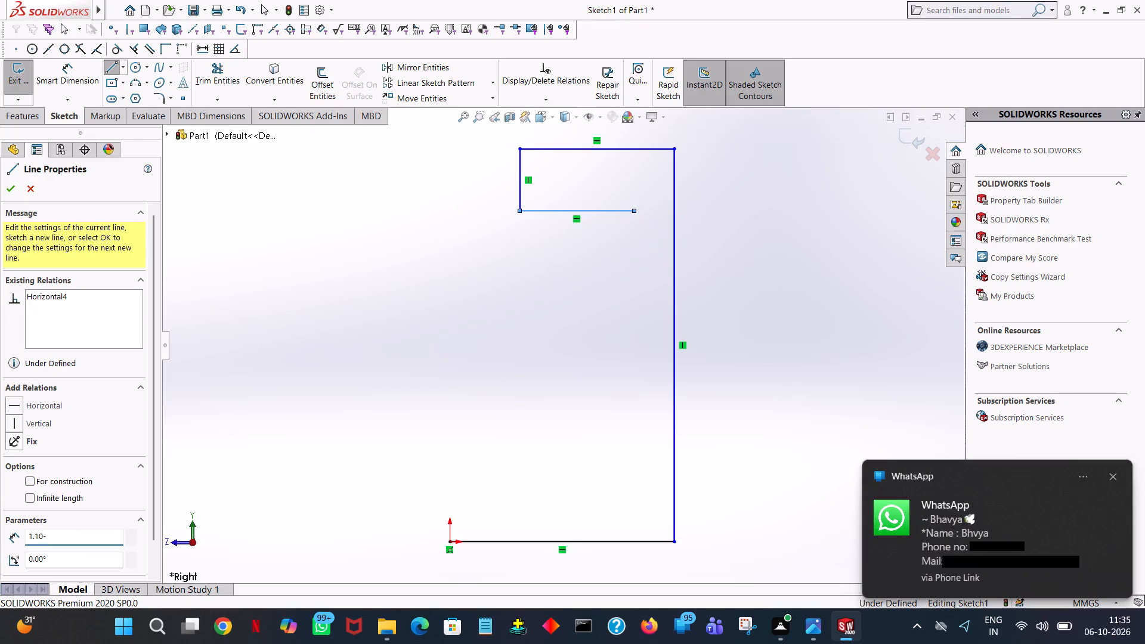
pyautogui.write('0.44')
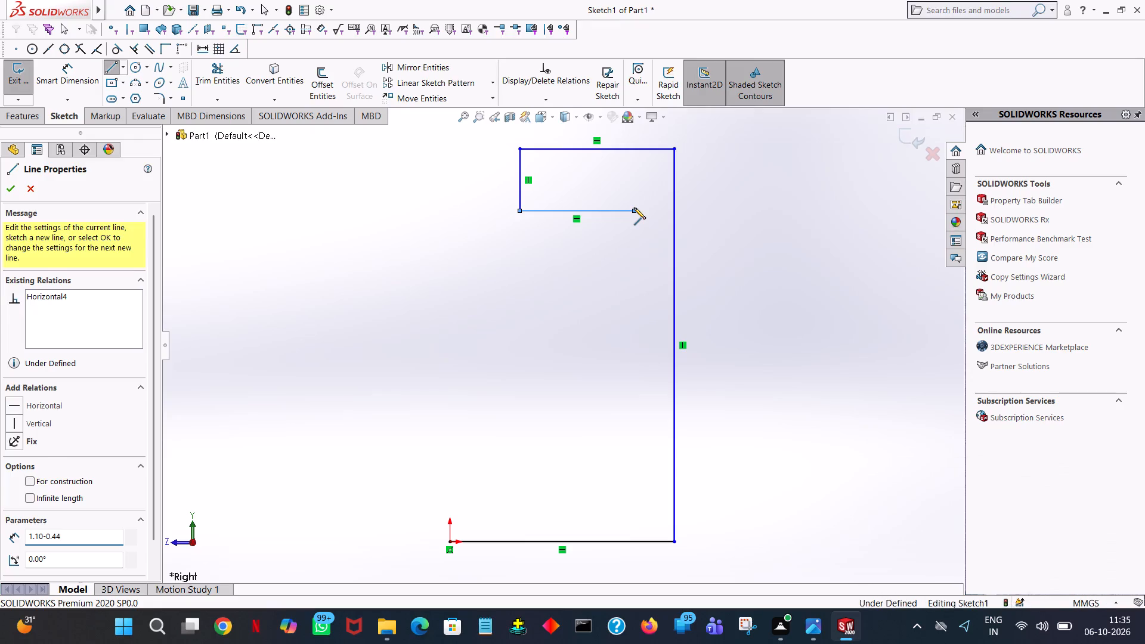
pyautogui.press('Return')
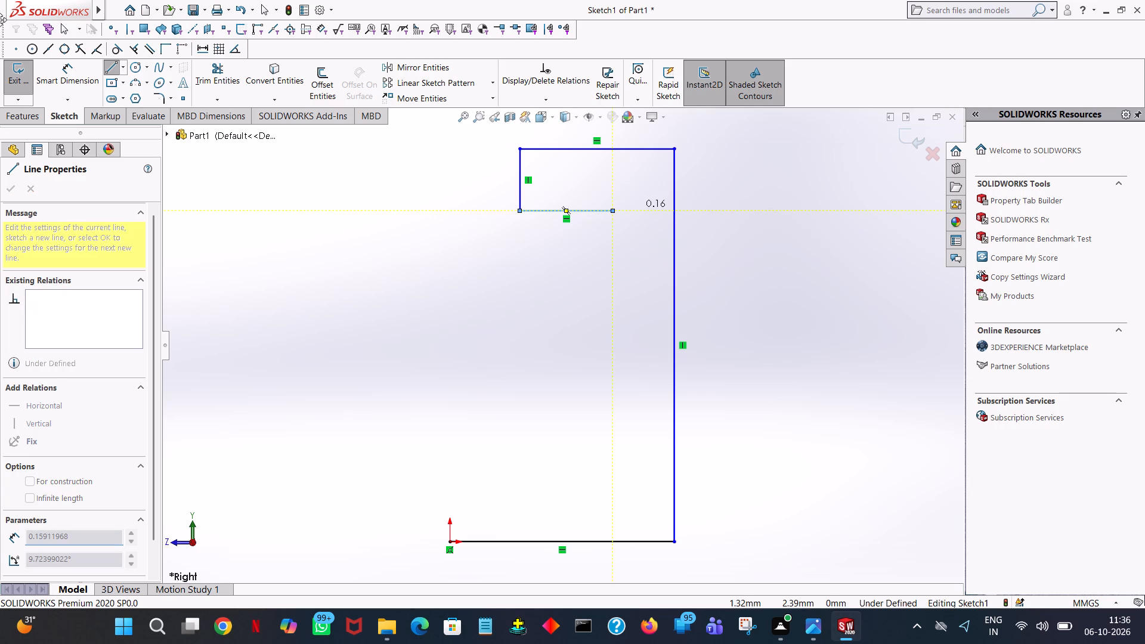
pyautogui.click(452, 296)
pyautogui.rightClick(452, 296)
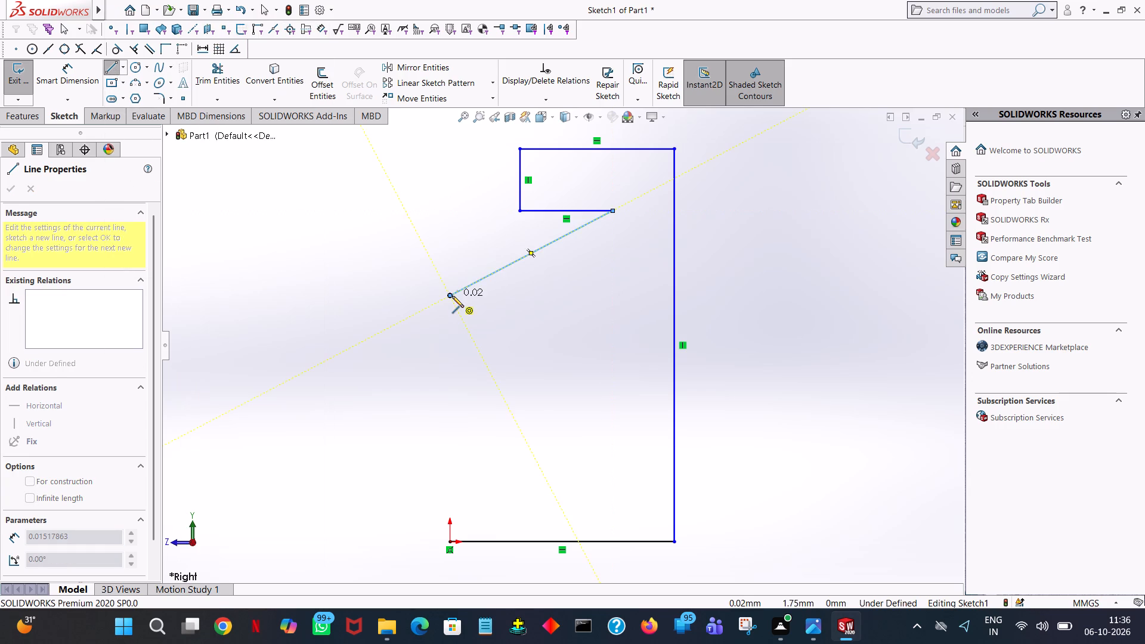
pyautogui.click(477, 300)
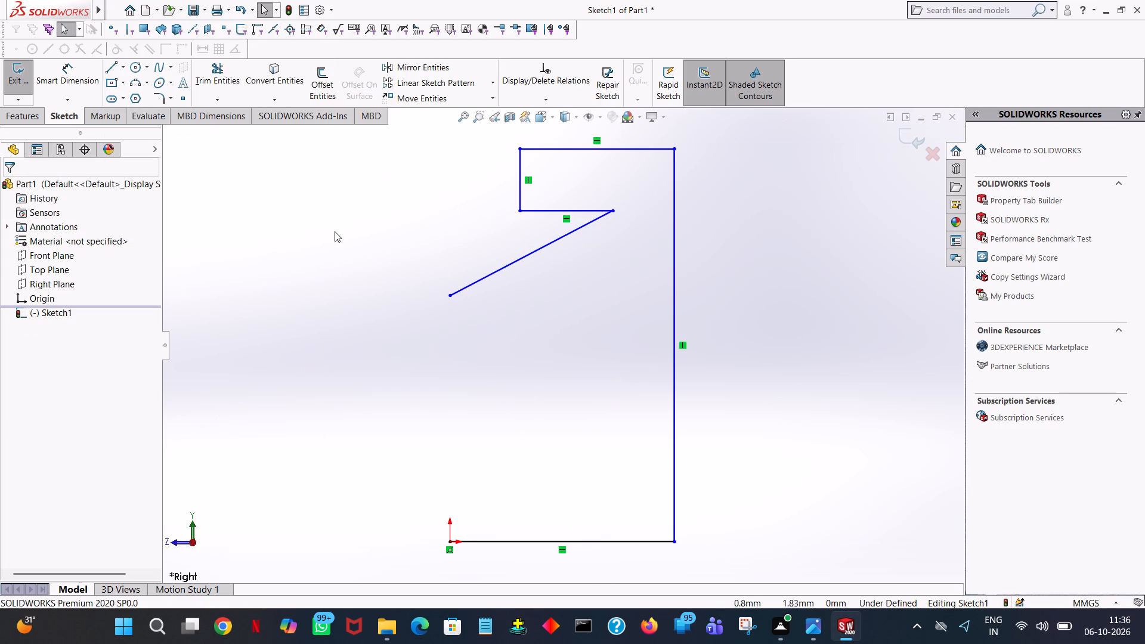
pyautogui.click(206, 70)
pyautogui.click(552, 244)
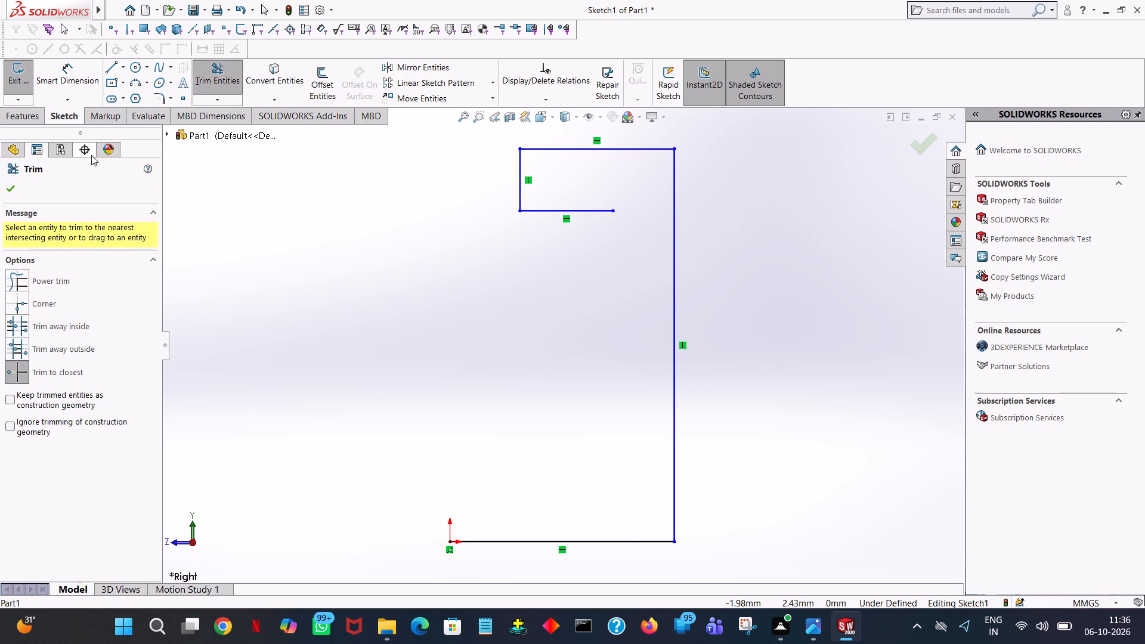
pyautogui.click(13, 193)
# Draw a diagonal line about 1.88 mm long from the origin to a point on the tall vertical line.
pyautogui.click(116, 70)
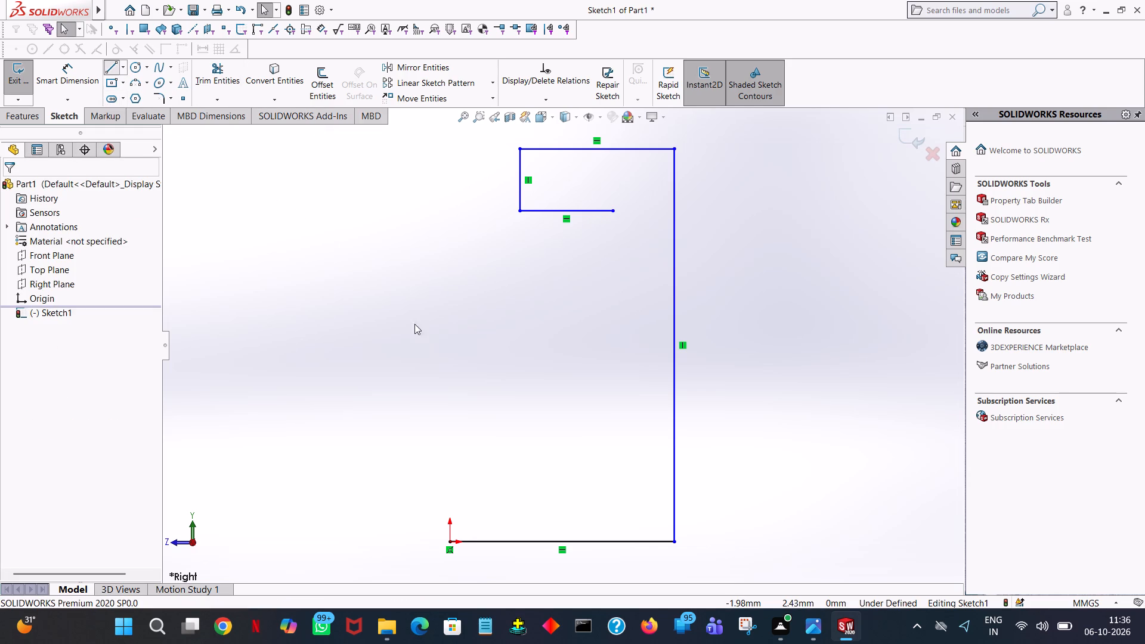
pyautogui.click(448, 545)
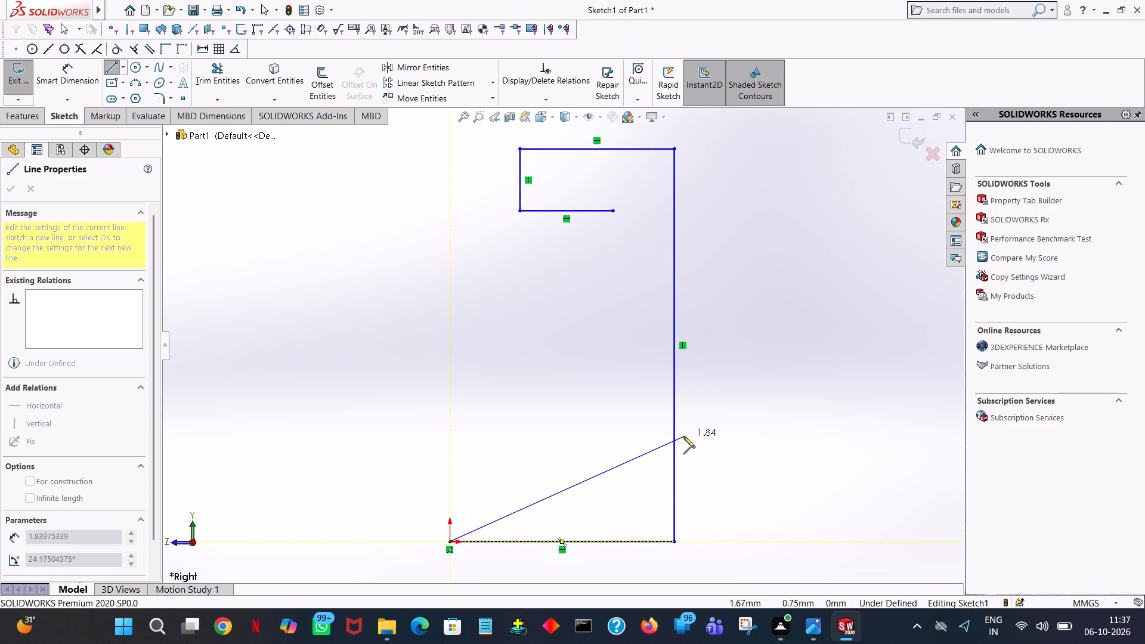
pyautogui.click(671, 402)
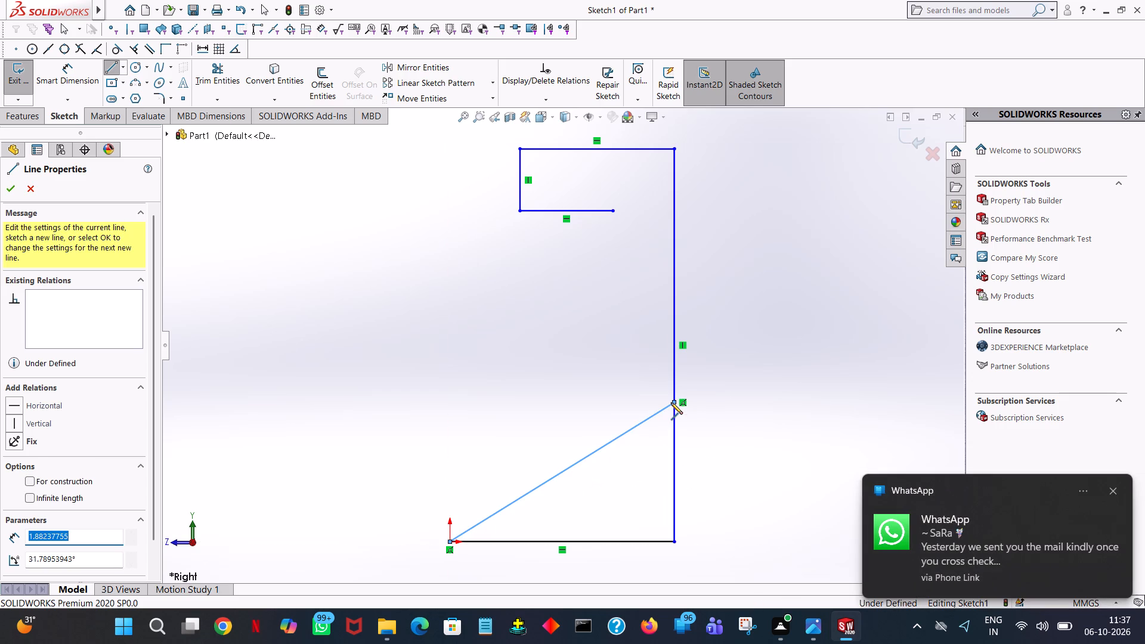
pyautogui.rightClick(671, 402)
pyautogui.click(721, 411)
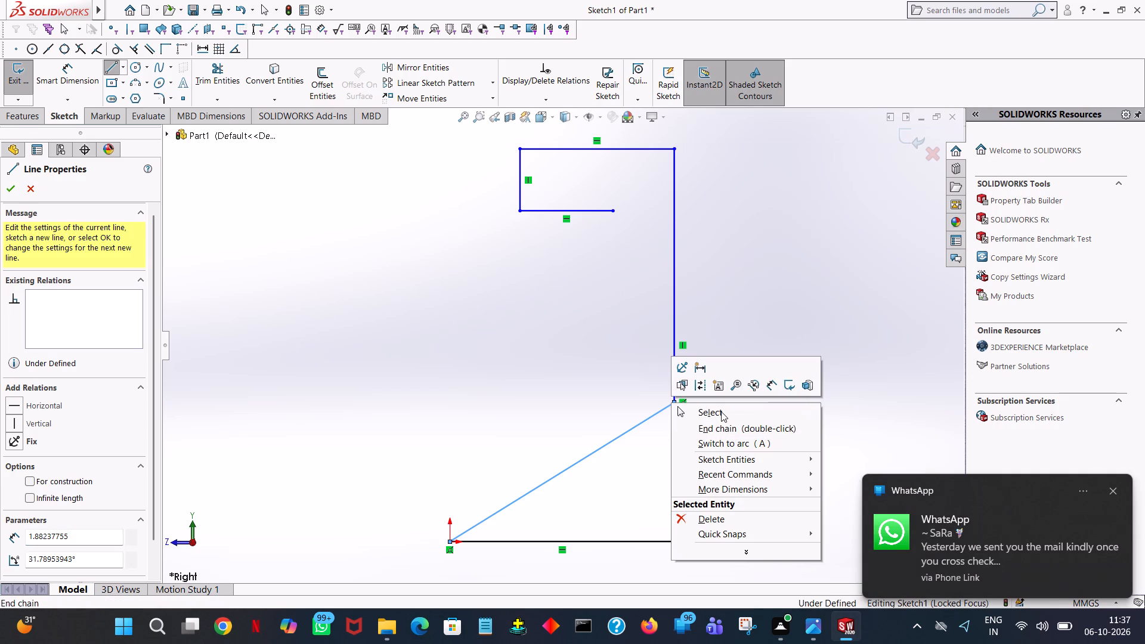
# Undo the diagonal line drawn from the origin to the tall vertical line.
pyautogui.click(237, 13)
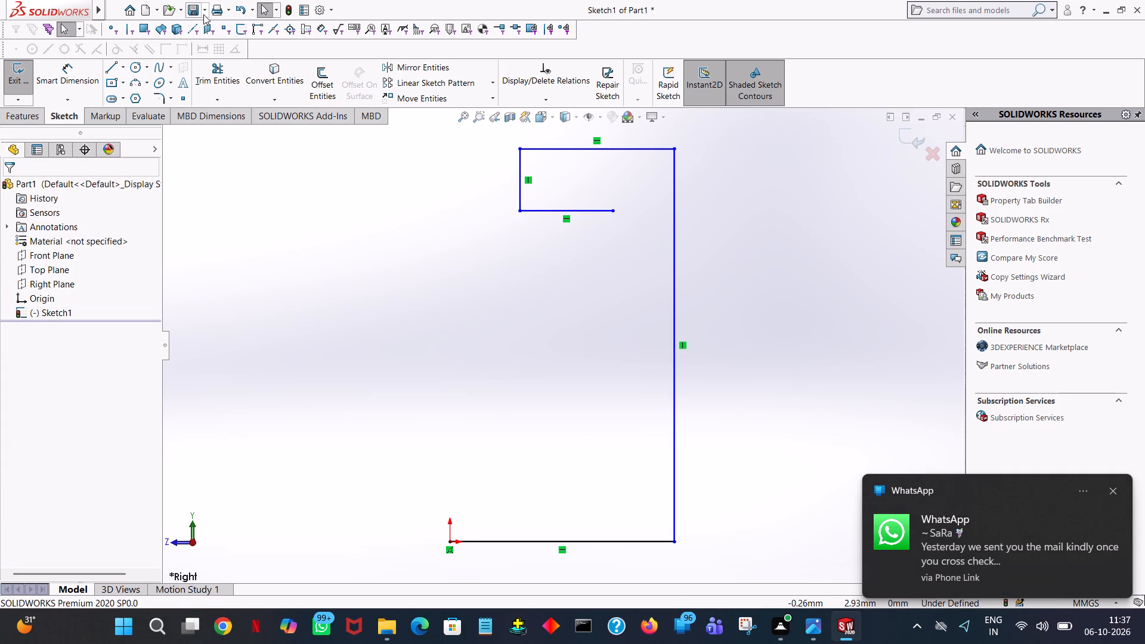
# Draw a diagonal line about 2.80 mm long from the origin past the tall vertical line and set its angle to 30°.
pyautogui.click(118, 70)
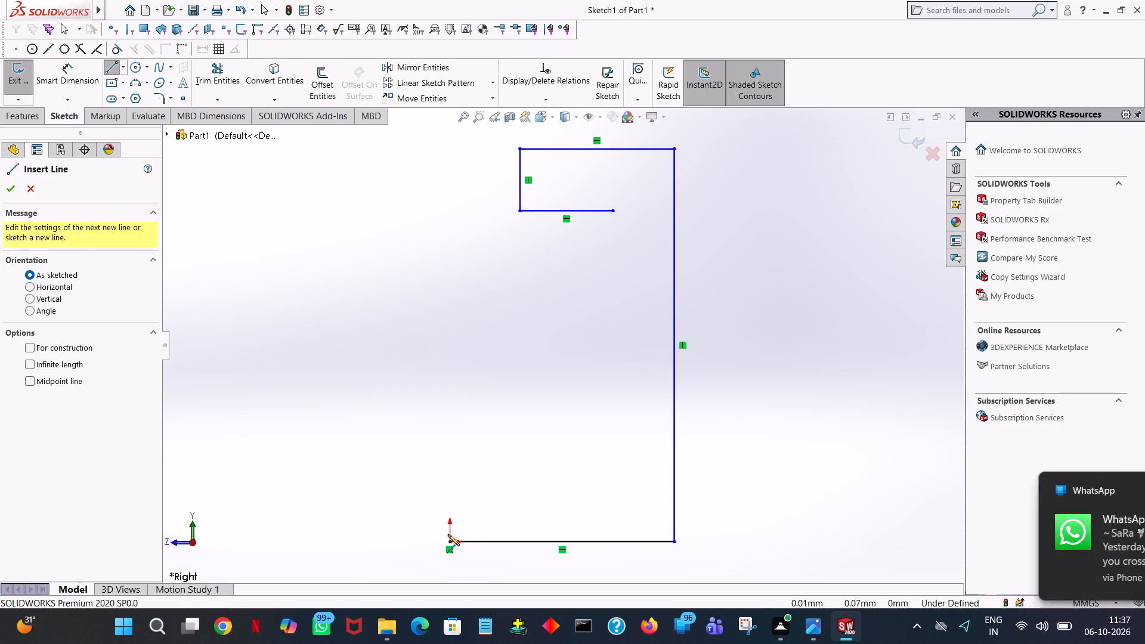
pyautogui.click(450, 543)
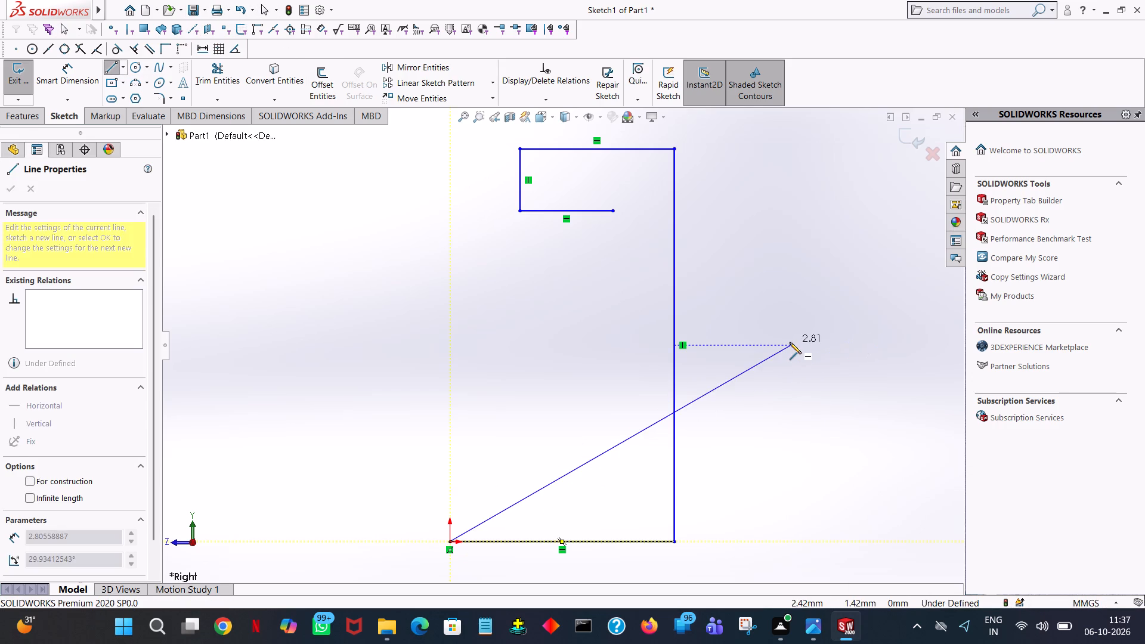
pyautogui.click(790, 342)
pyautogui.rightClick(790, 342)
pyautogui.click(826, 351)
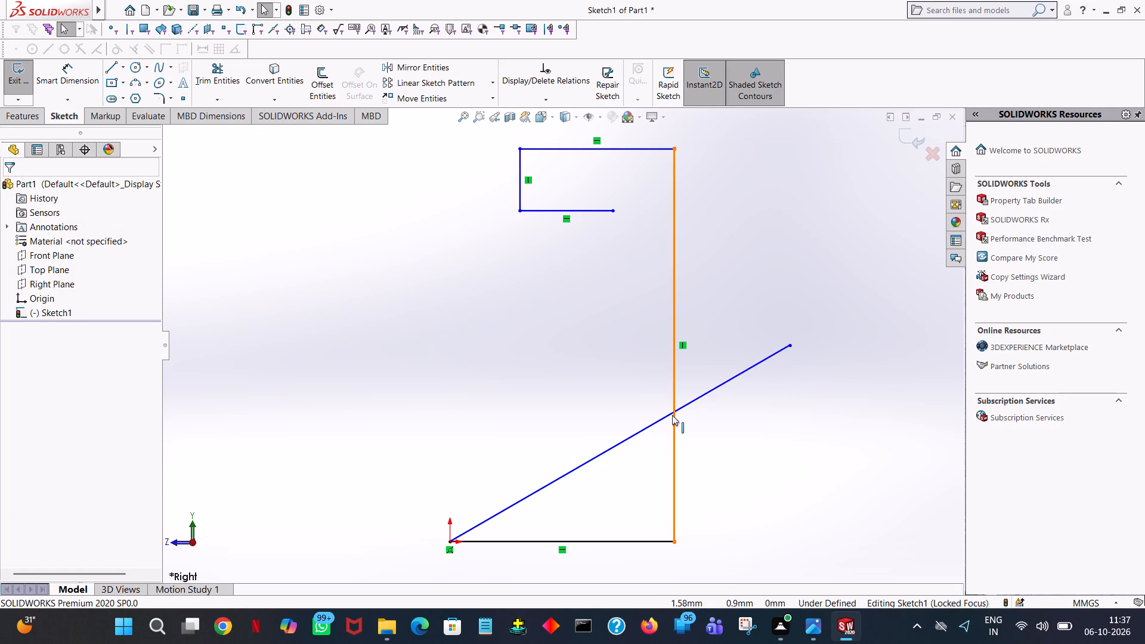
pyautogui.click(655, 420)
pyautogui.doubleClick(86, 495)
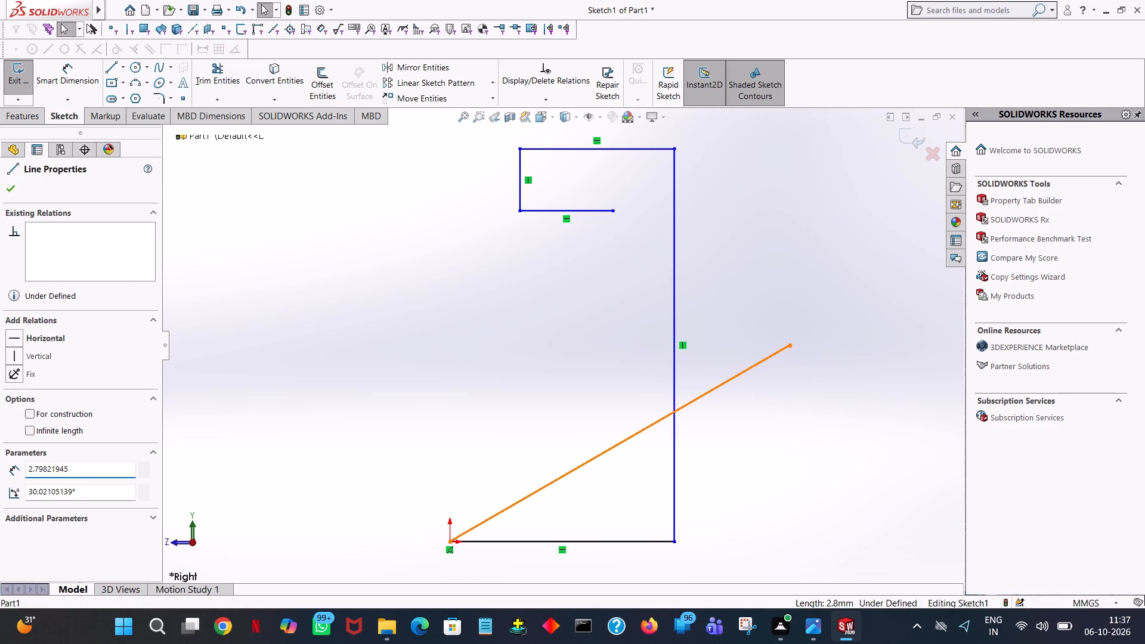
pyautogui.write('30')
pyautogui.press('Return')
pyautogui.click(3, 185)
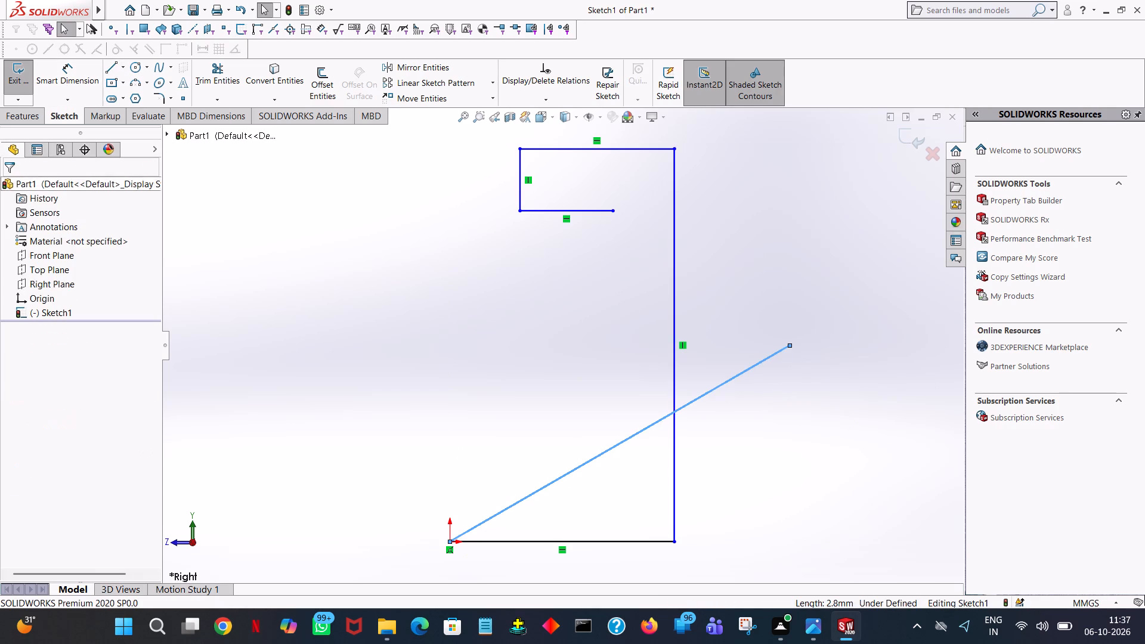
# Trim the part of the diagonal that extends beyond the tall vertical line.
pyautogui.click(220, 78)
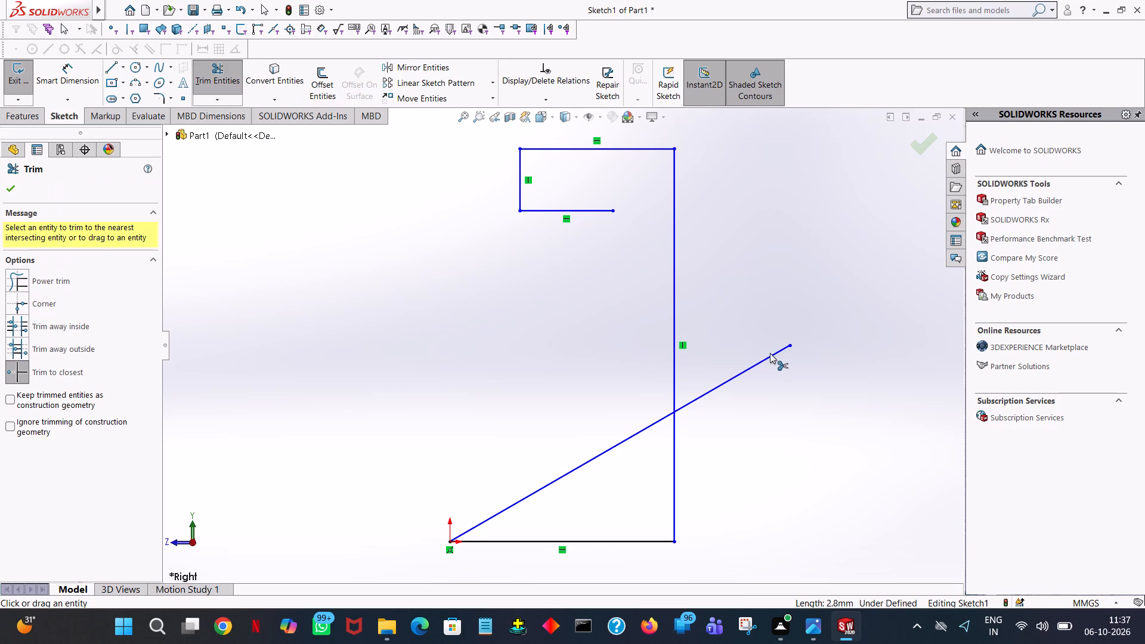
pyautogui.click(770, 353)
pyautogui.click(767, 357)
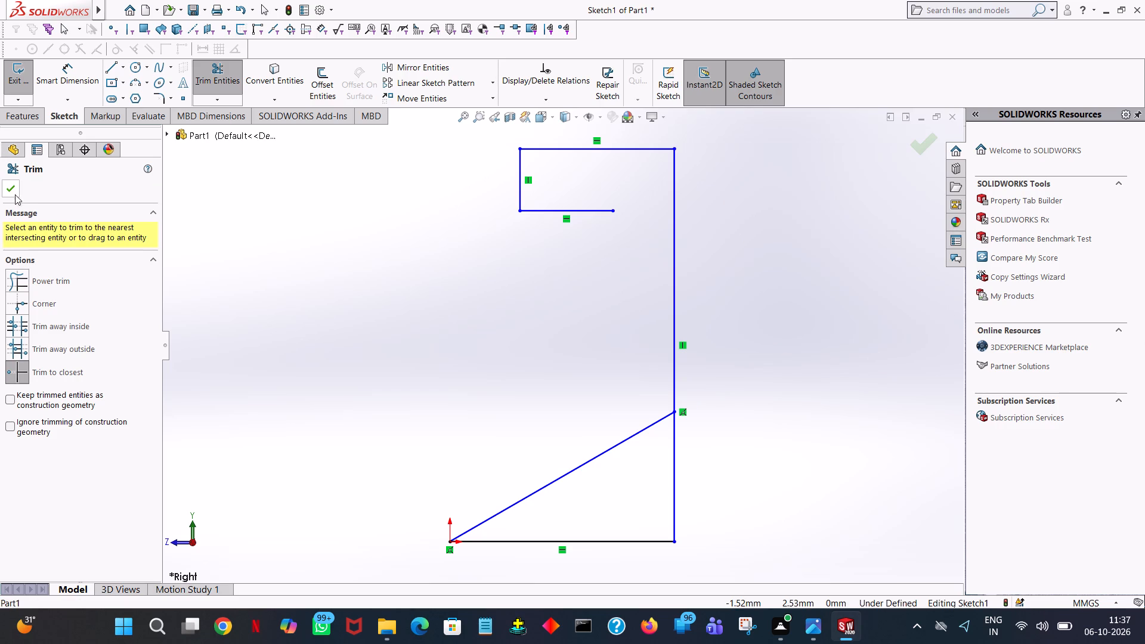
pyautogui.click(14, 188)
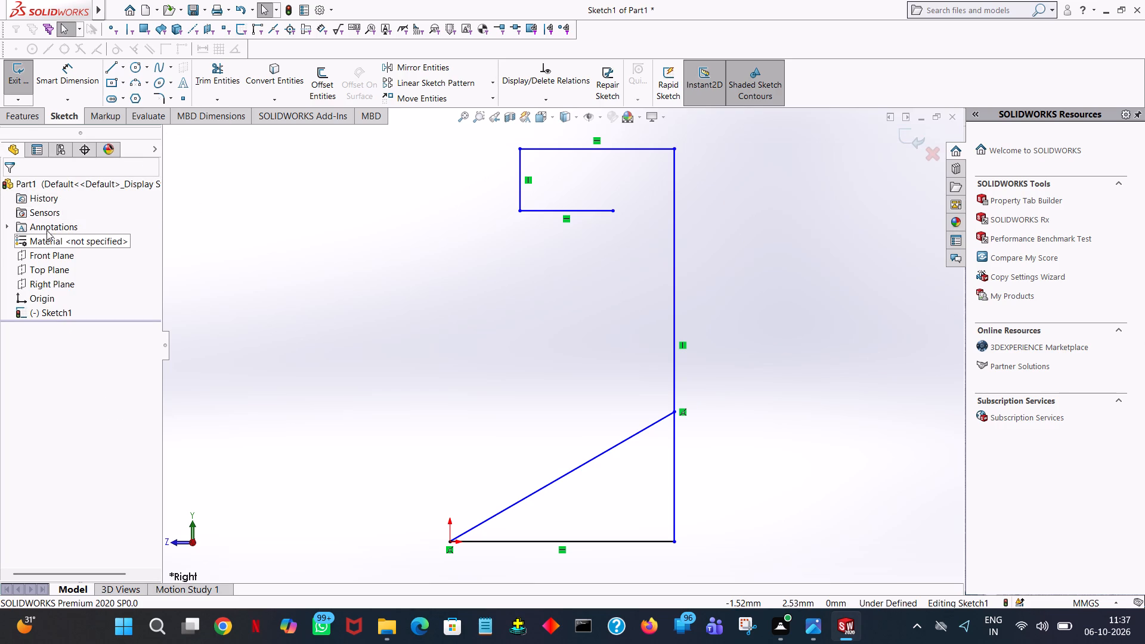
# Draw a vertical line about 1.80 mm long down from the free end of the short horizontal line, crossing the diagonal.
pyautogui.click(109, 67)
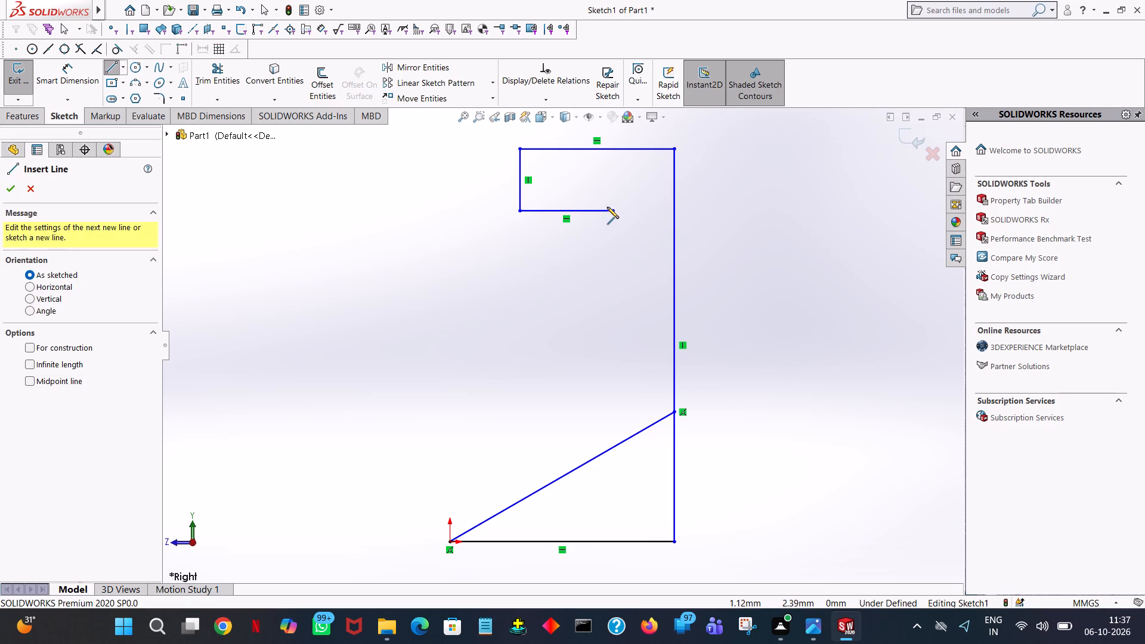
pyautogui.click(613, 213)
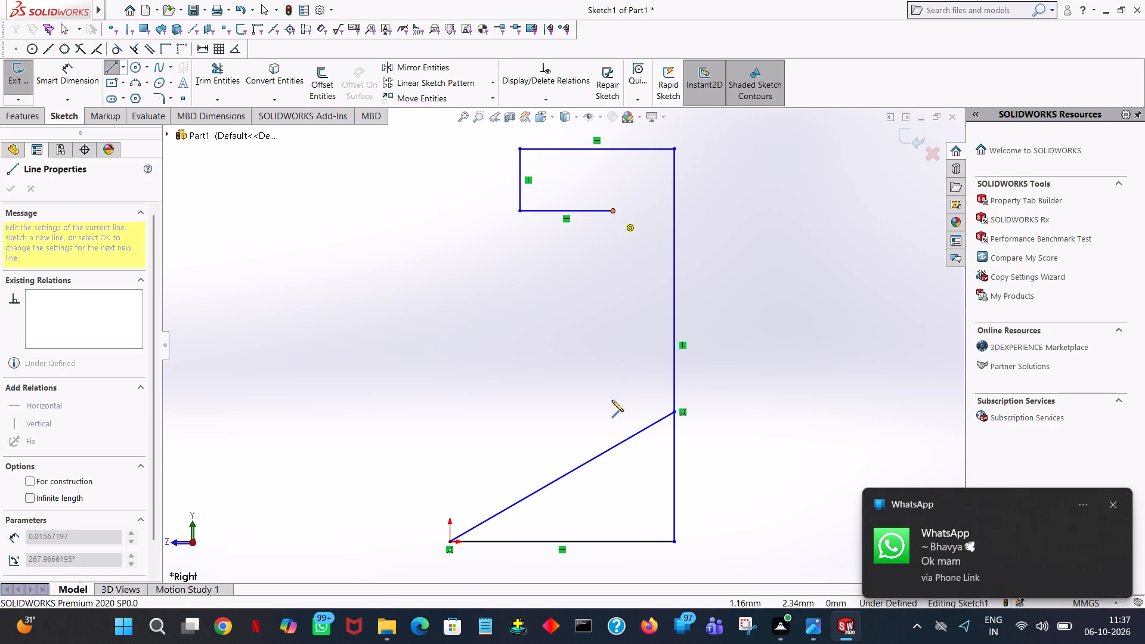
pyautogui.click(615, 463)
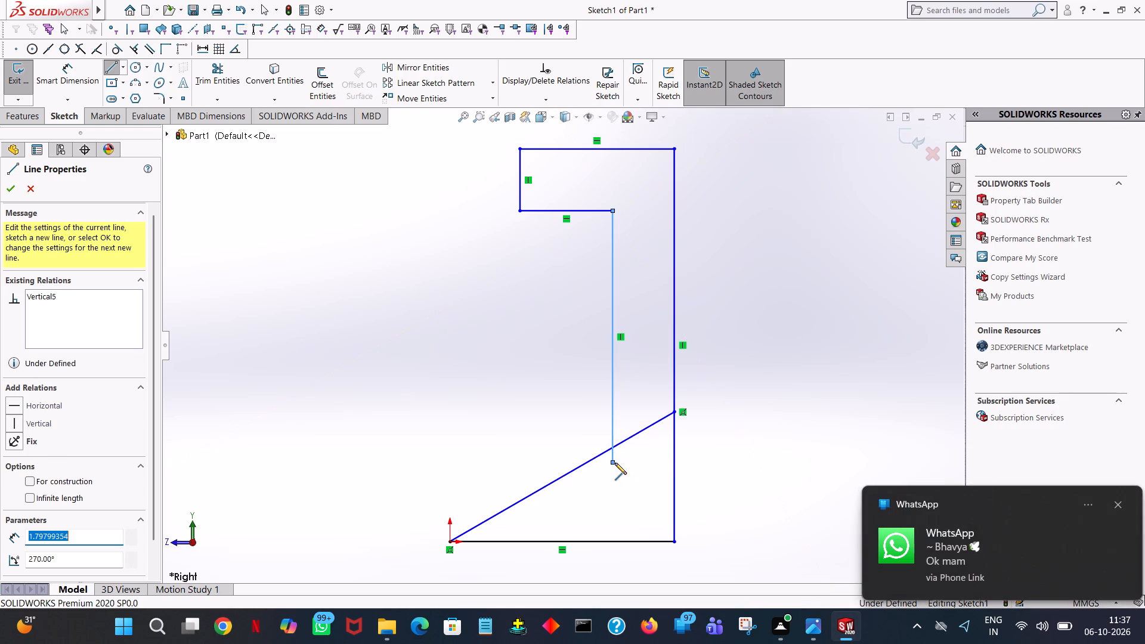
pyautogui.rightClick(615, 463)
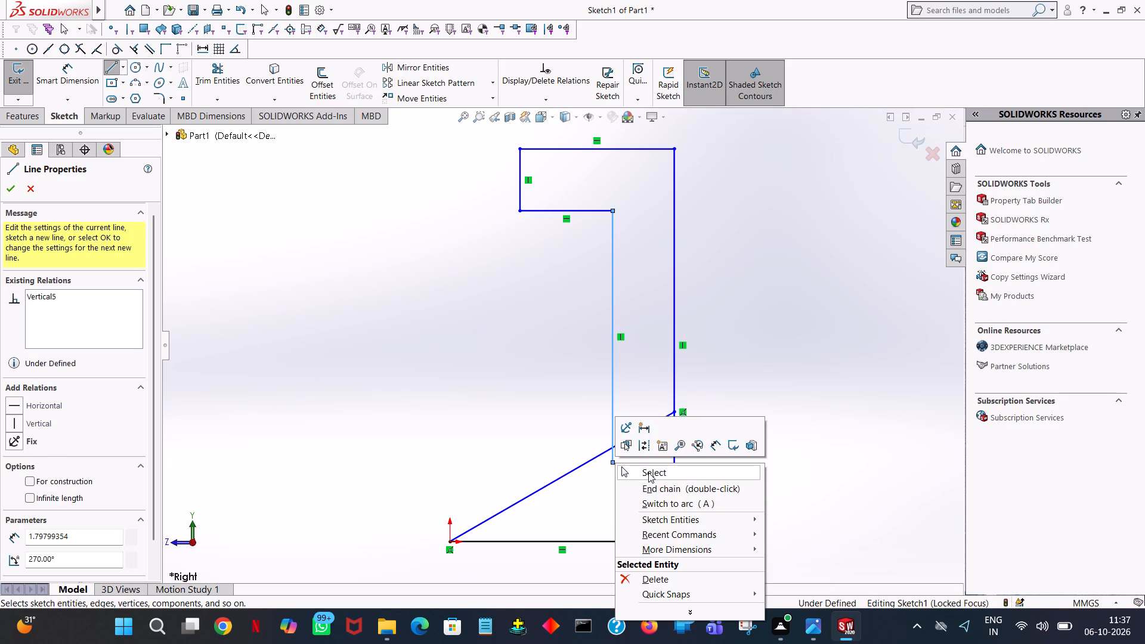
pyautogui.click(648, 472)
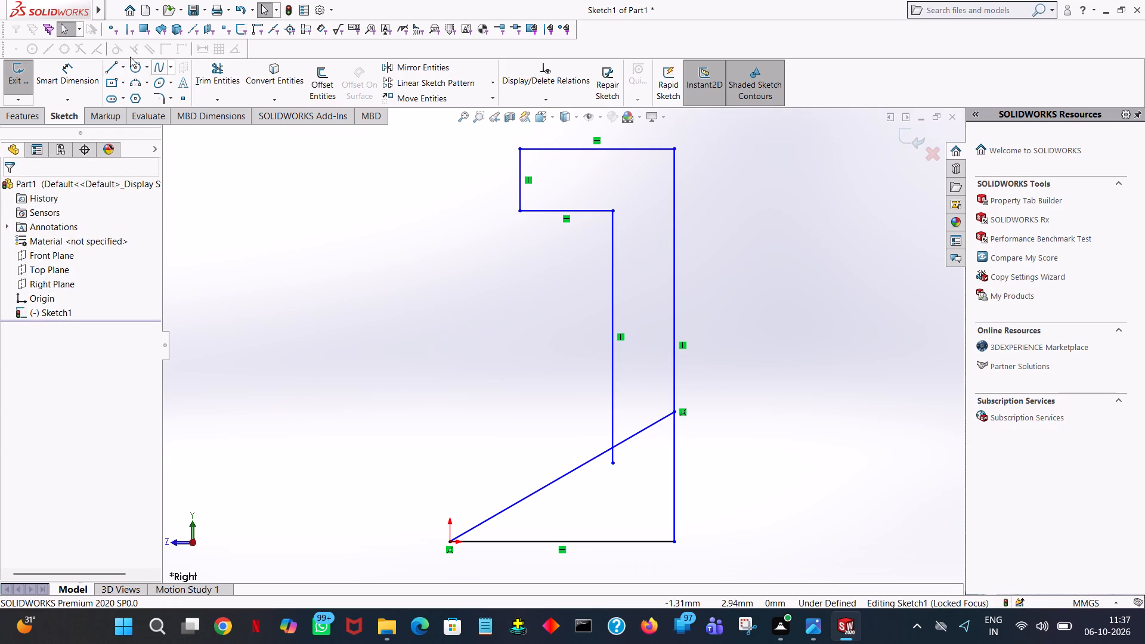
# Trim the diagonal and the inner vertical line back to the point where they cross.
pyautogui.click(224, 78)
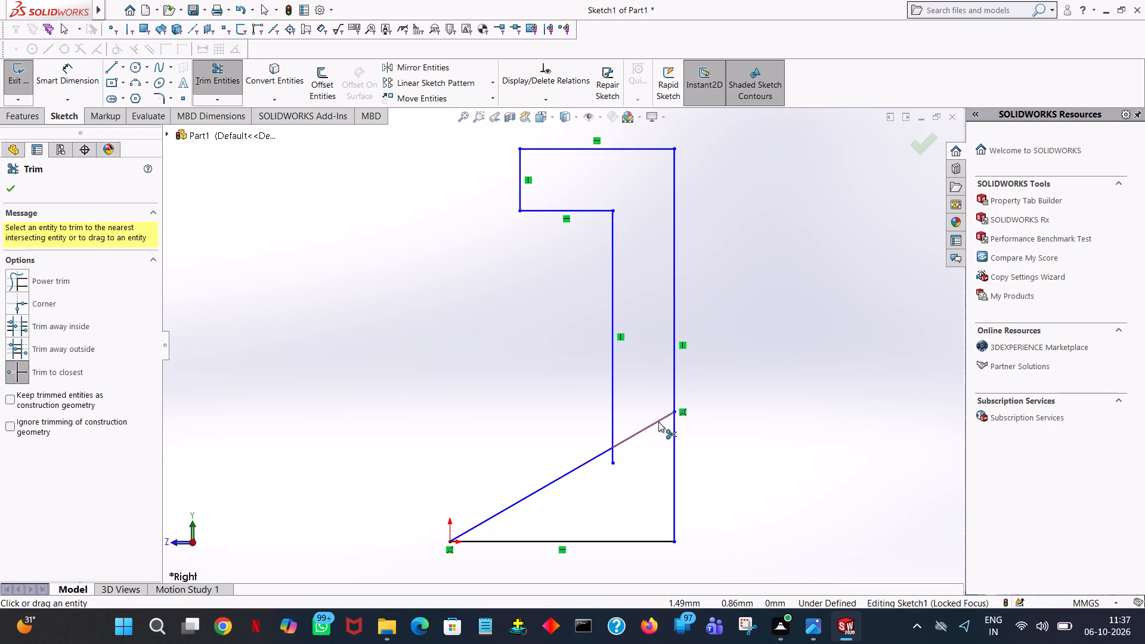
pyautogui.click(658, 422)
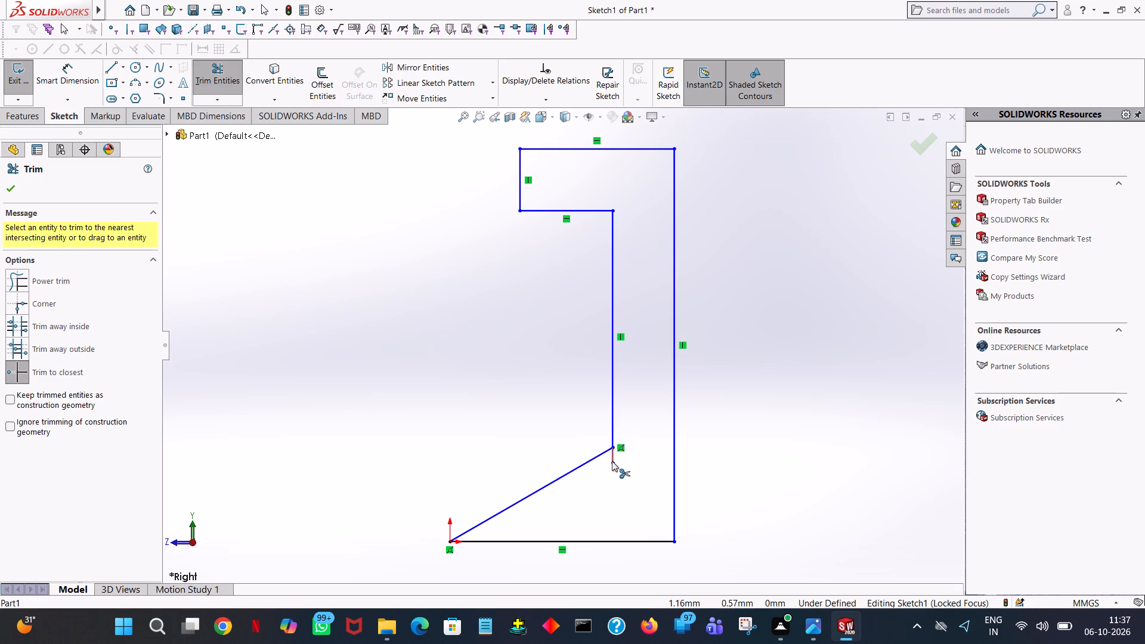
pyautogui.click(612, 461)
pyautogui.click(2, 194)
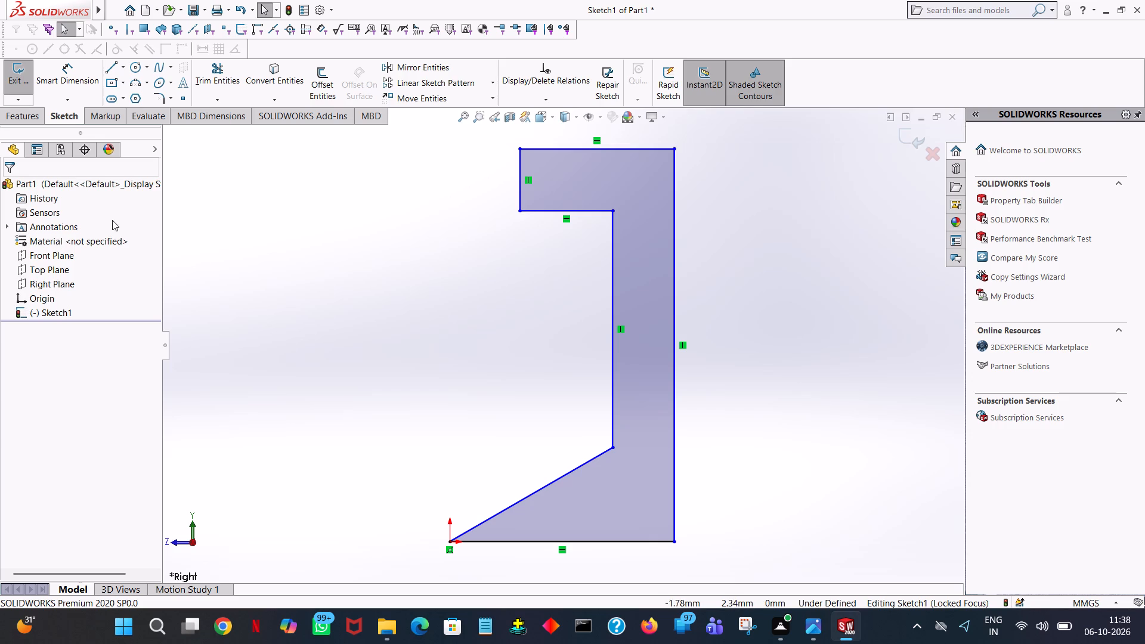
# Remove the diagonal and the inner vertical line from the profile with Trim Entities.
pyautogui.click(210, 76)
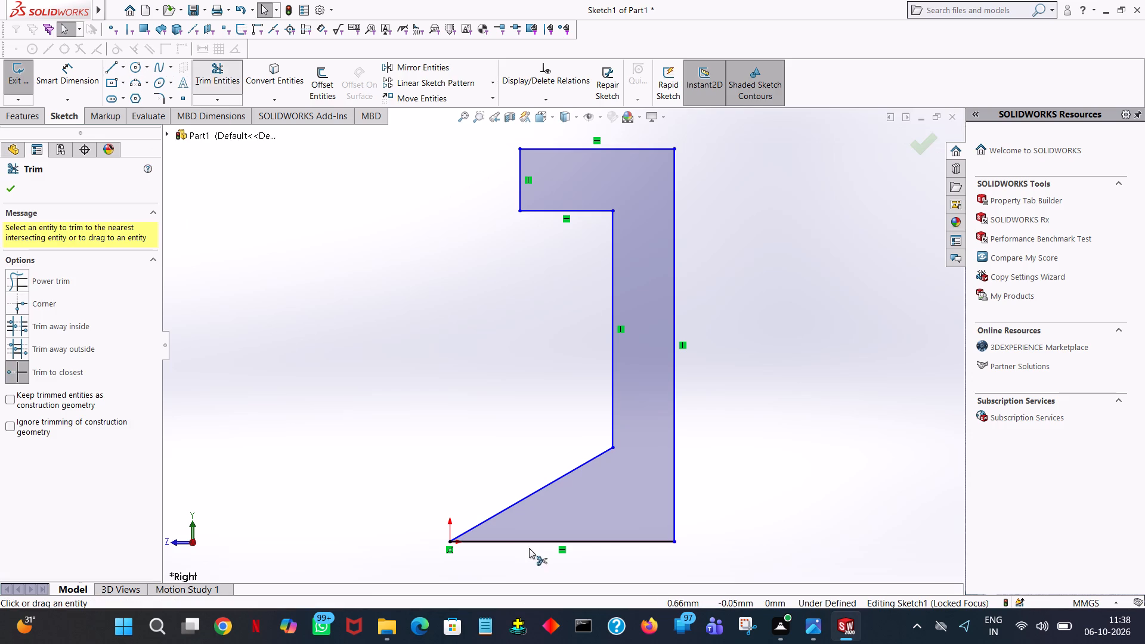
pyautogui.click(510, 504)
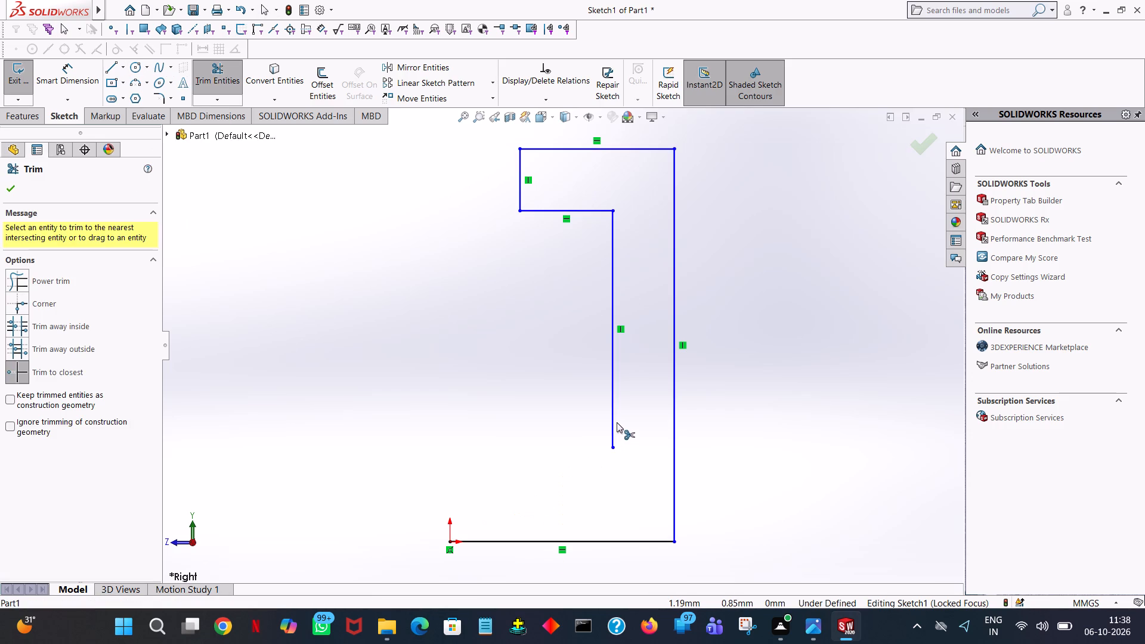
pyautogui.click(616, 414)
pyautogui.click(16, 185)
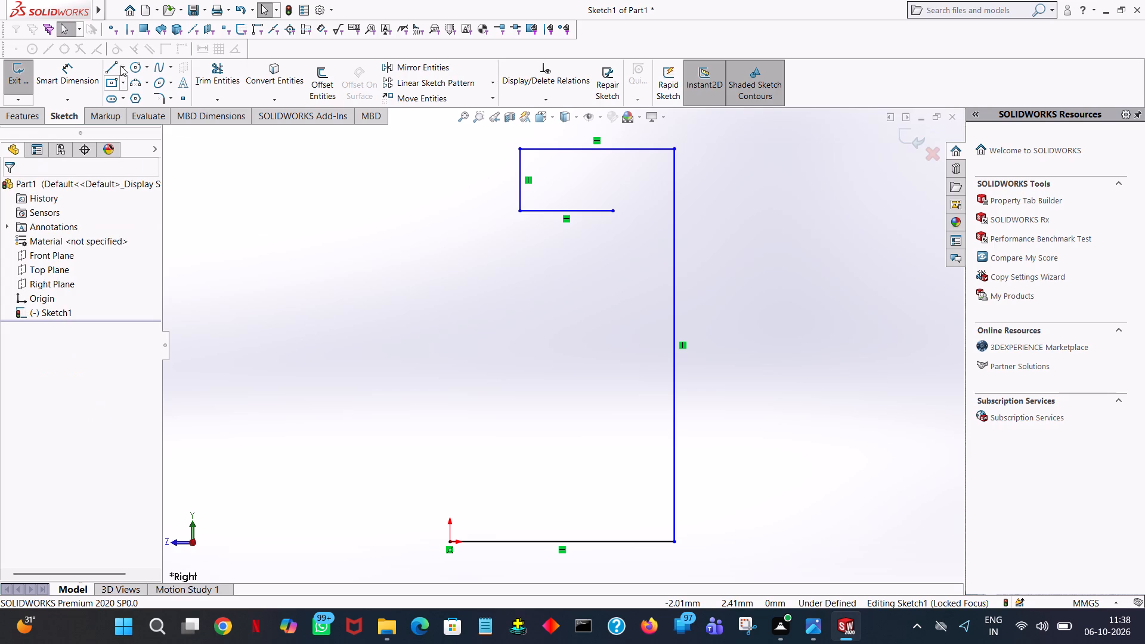
# Draw a vertical line 0.44 mm long upward from the origin.
pyautogui.click(116, 67)
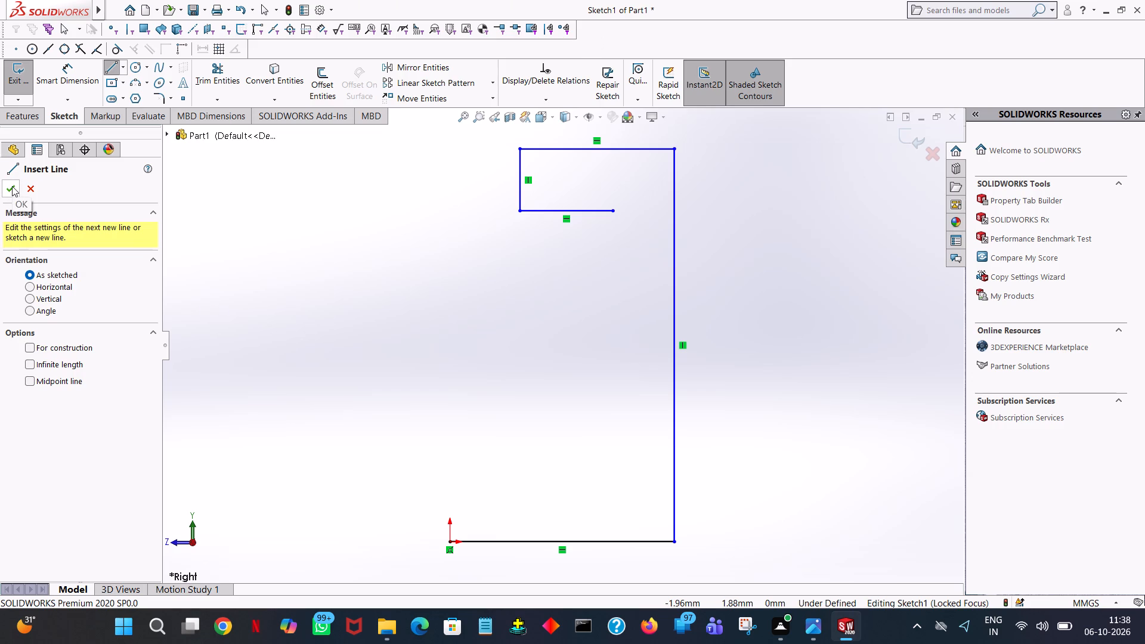
pyautogui.click(450, 542)
pyautogui.click(452, 482)
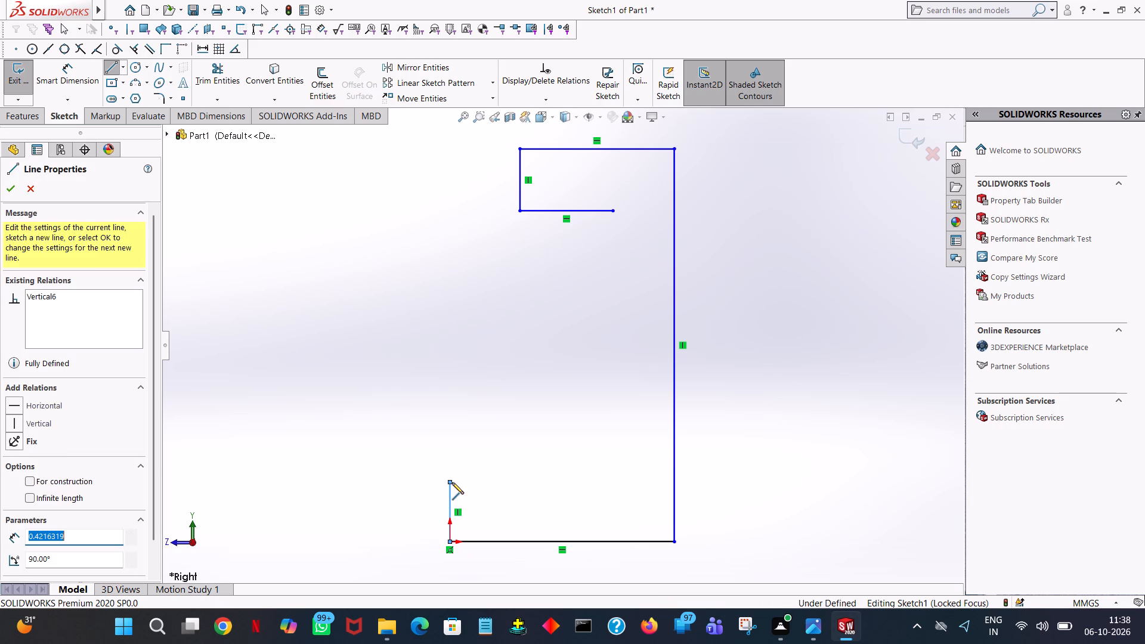
pyautogui.write('0.44')
pyautogui.press('Return')
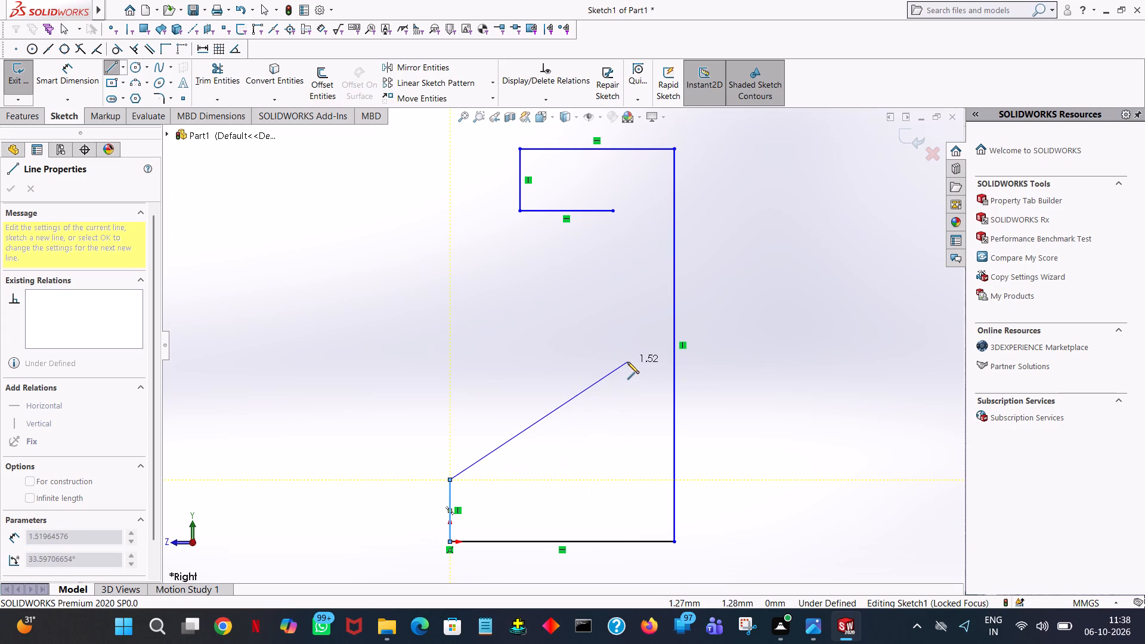
# Continue from the top of the 0.44 mm line with a diagonal about 2.32 mm long past the tall vertical line, angled at 30°.
pyautogui.click(720, 300)
pyautogui.rightClick(720, 300)
pyautogui.click(783, 316)
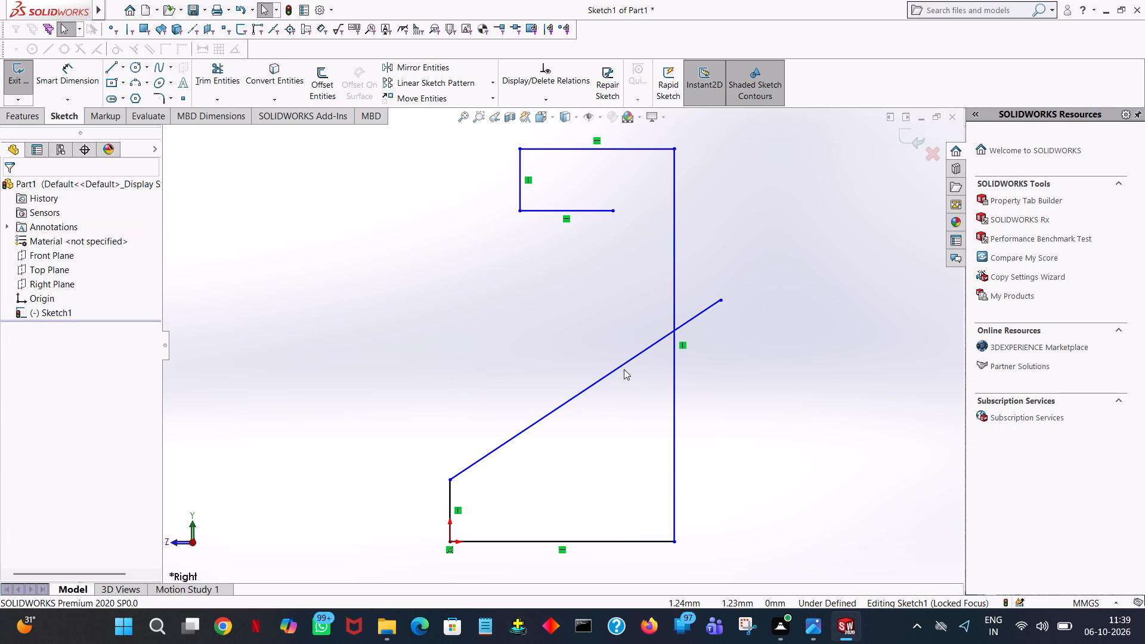
pyautogui.click(624, 369)
pyautogui.click(635, 357)
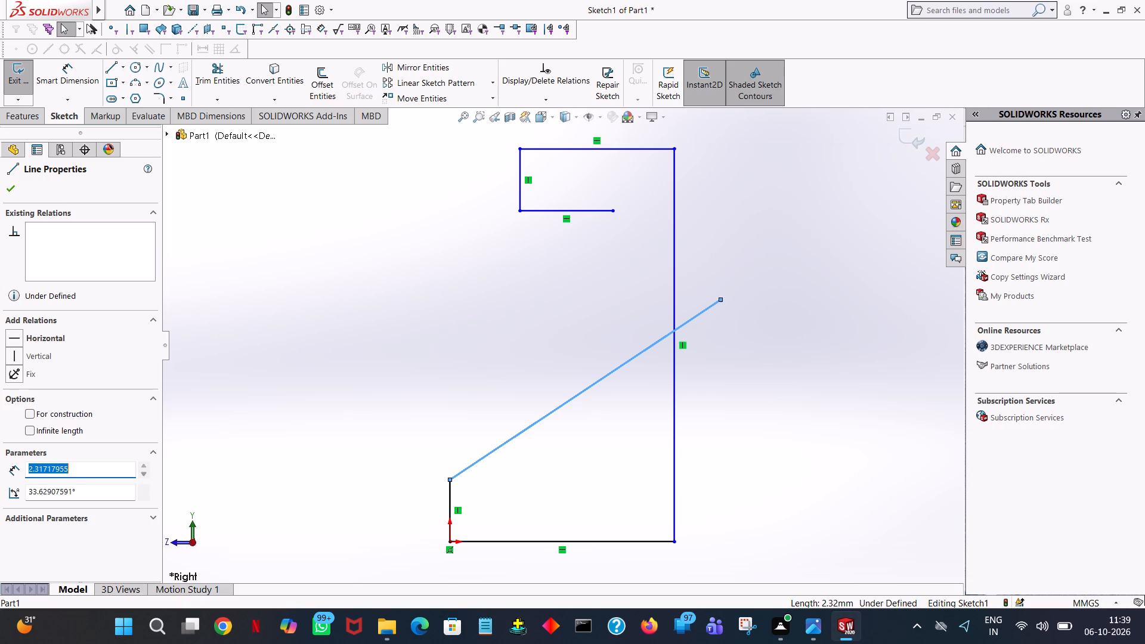
pyautogui.doubleClick(125, 498)
pyautogui.write('30')
pyautogui.press('Return')
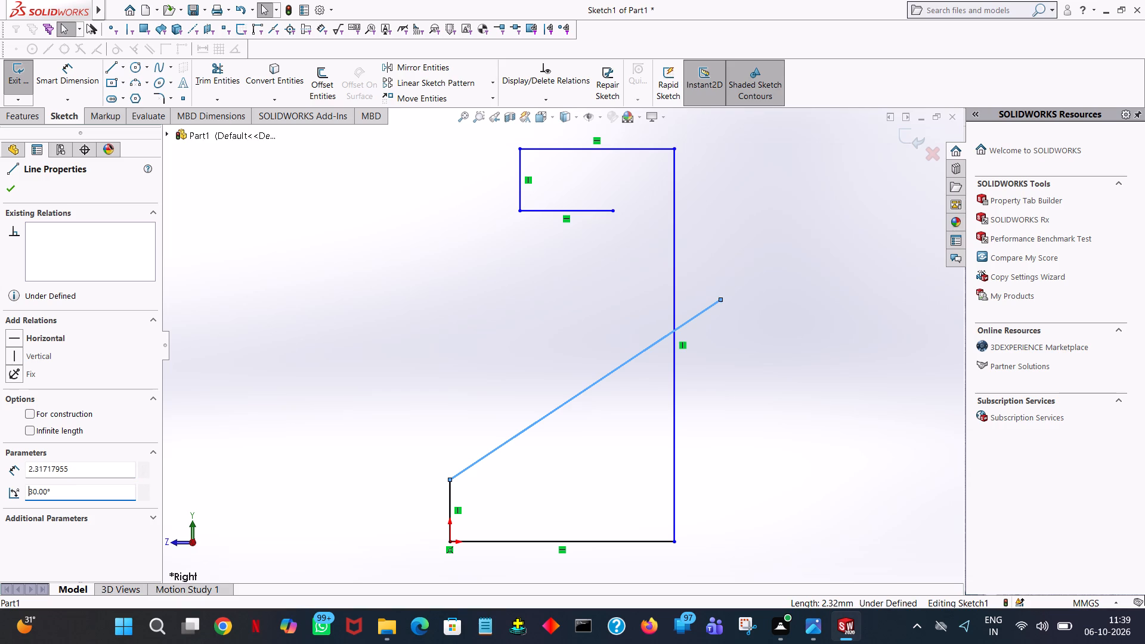
pyautogui.click(9, 188)
# Draw a vertical line about 1.34 mm long down from the free end of the short horizontal line, just past the diagonal.
pyautogui.click(106, 70)
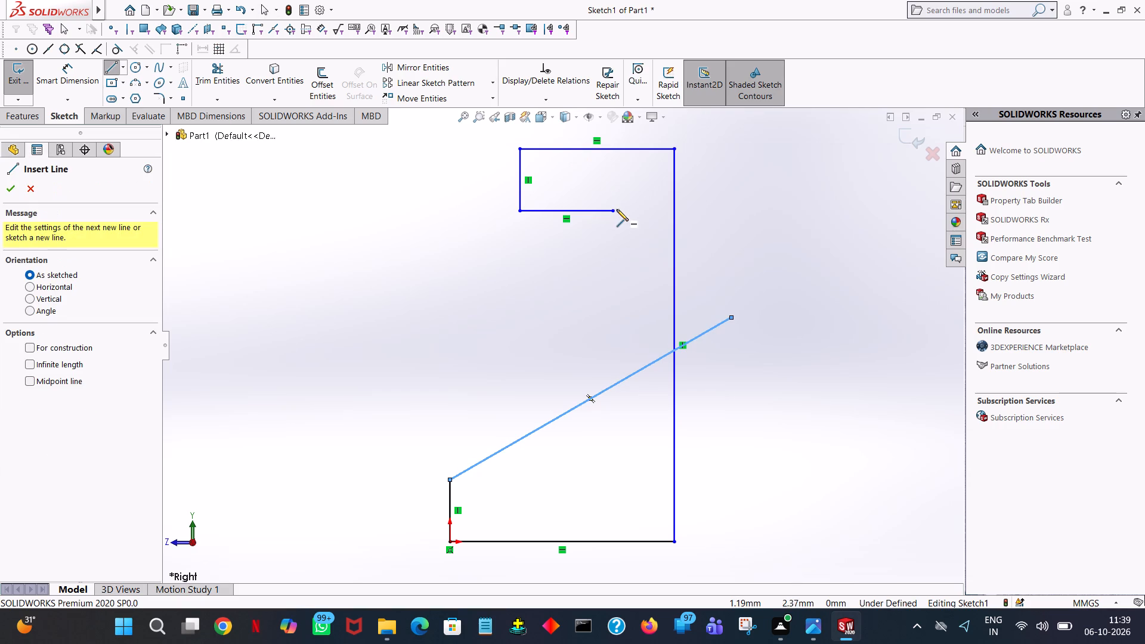
pyautogui.click(613, 210)
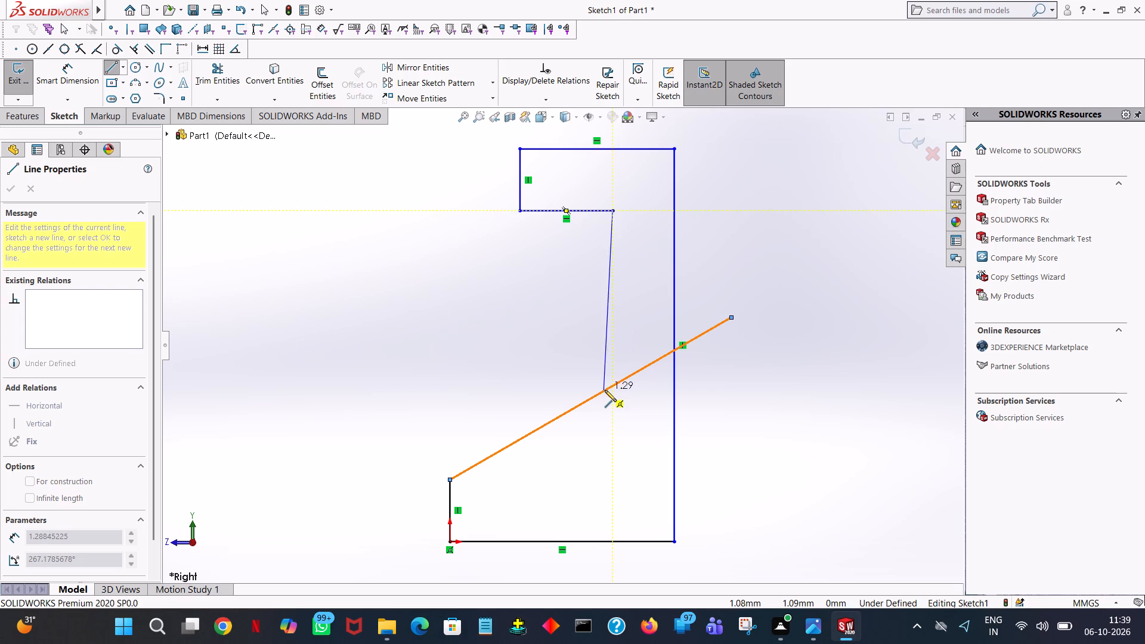
pyautogui.click(612, 398)
pyautogui.rightClick(612, 398)
pyautogui.click(669, 407)
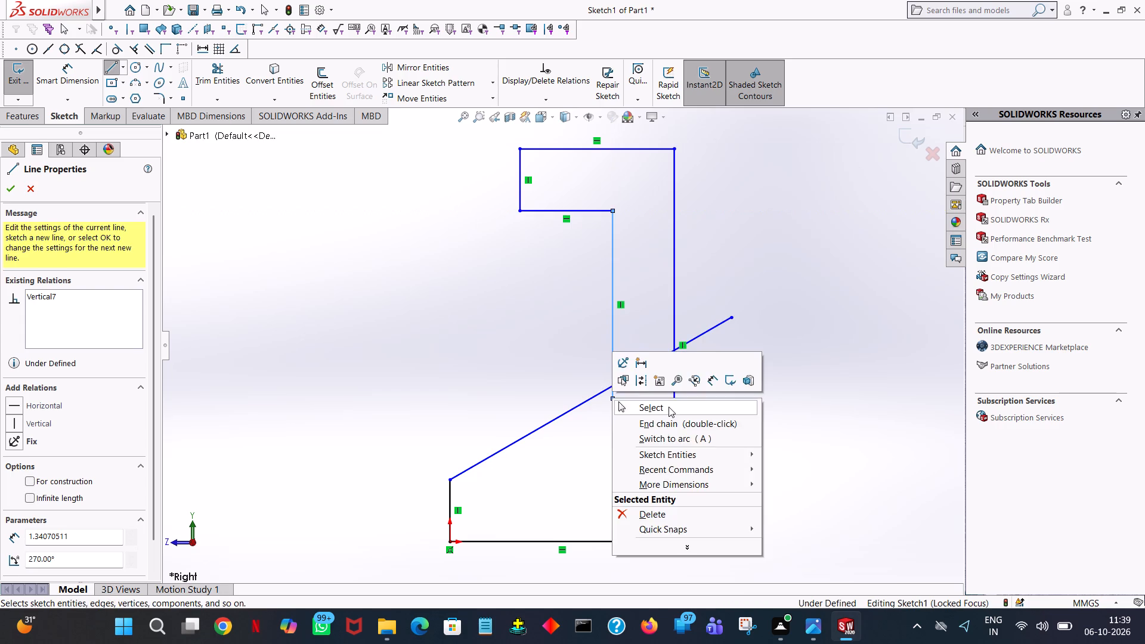
# Trim the excess of the diagonal and the inner vertical line so both end where they cross.
pyautogui.click(211, 62)
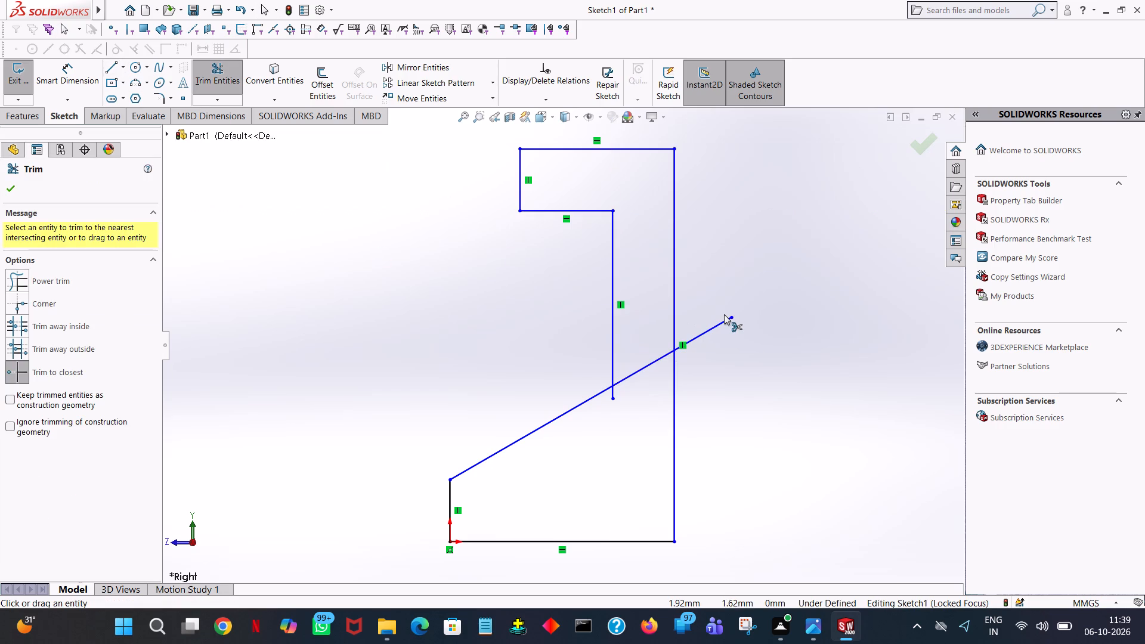
pyautogui.click(724, 324)
pyautogui.click(639, 369)
pyautogui.click(611, 395)
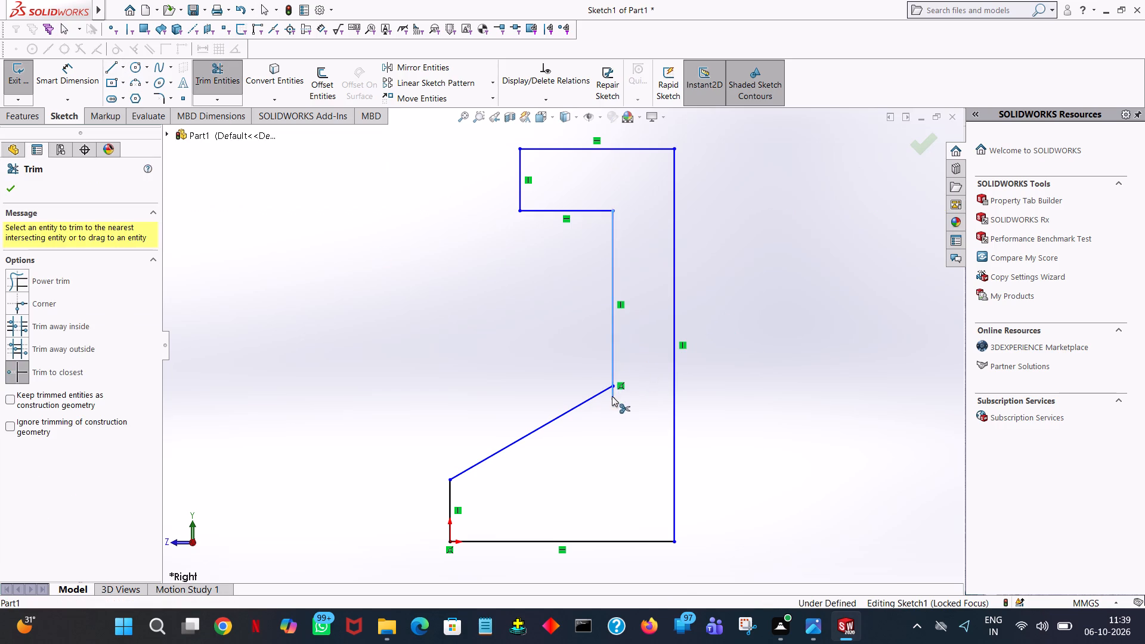
pyautogui.click(13, 191)
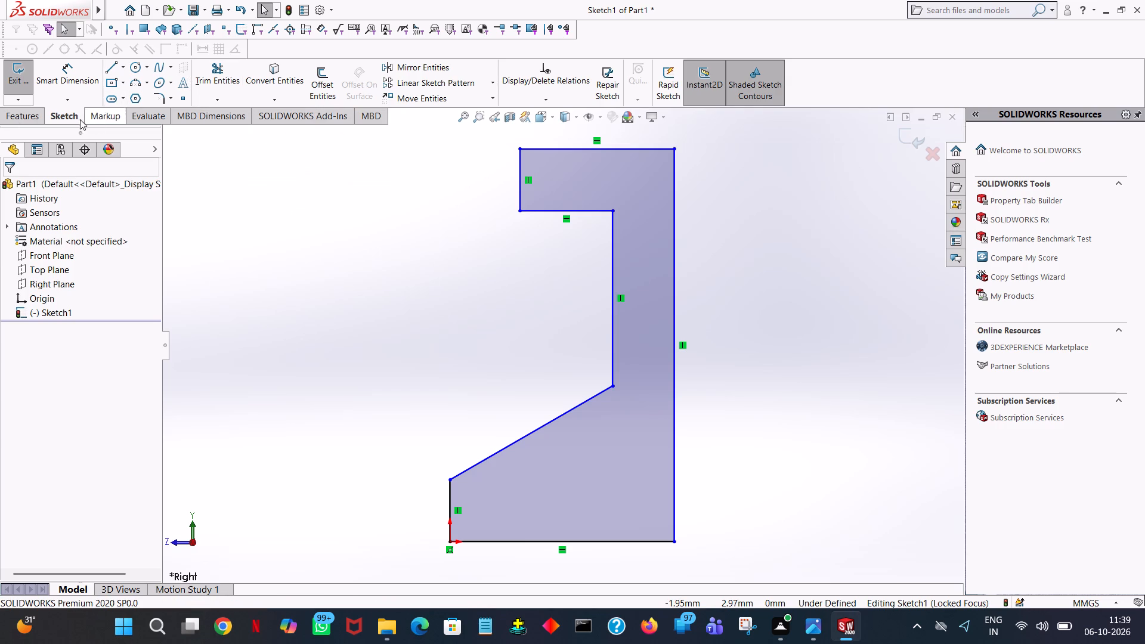
# Add a dimension for the diagonal line's horizontal span, placed below the base line.
pyautogui.click(81, 86)
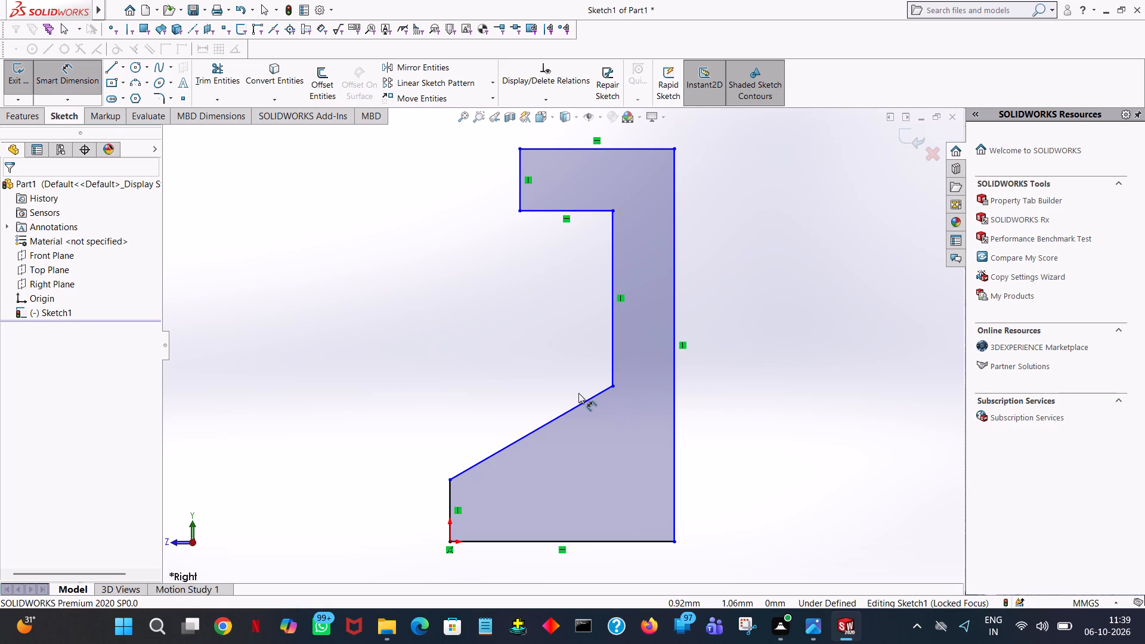
pyautogui.click(583, 404)
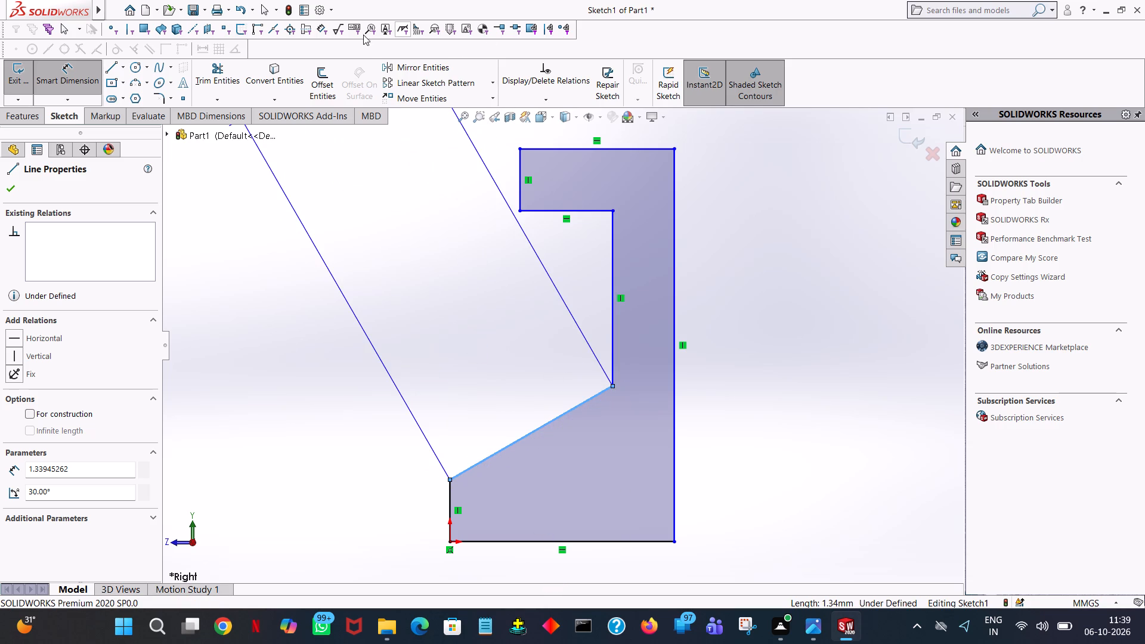
pyautogui.click(575, 560)
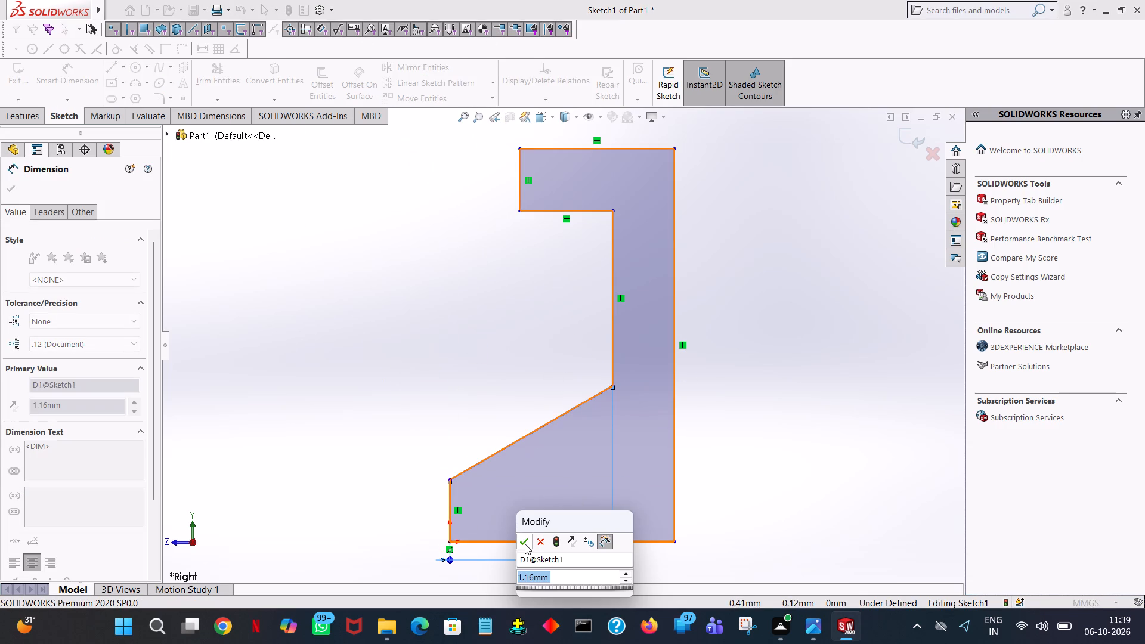
pyautogui.click(525, 544)
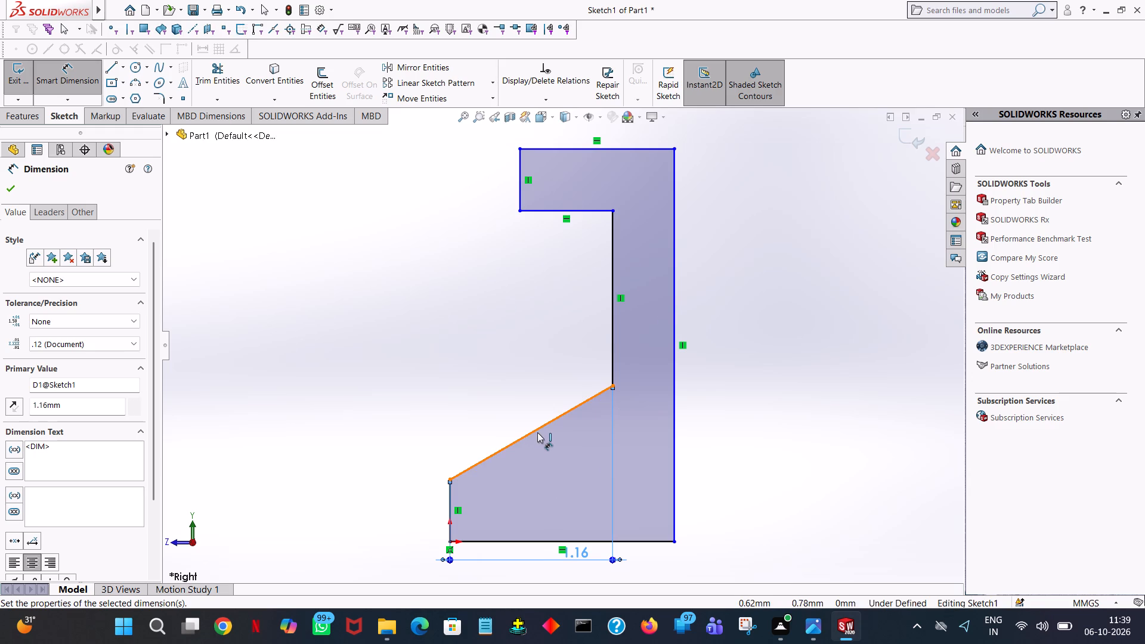
# Dimension the horizontal distance between the short vertical line at the origin and the tall outer vertical line, below the base.
pyautogui.click(448, 507)
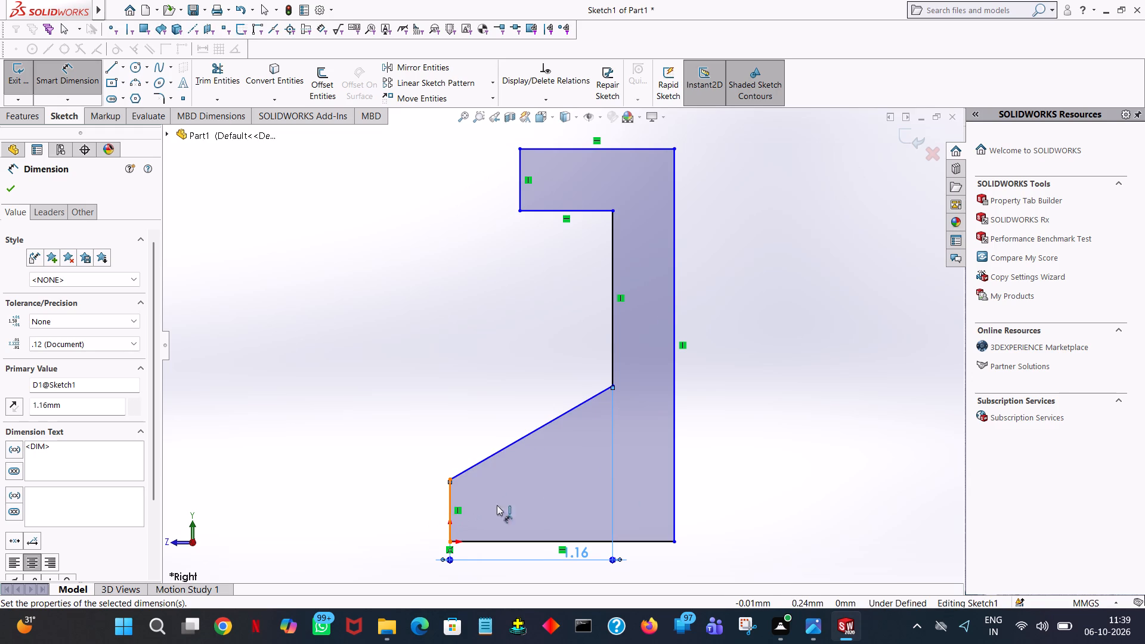
pyautogui.click(674, 495)
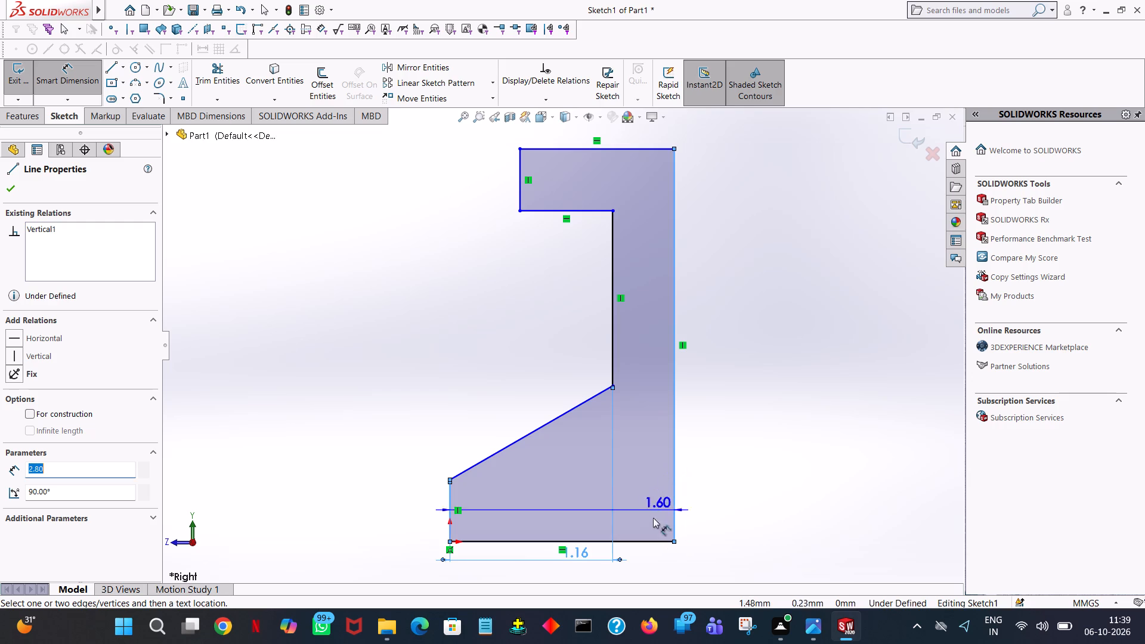
pyautogui.click(627, 557)
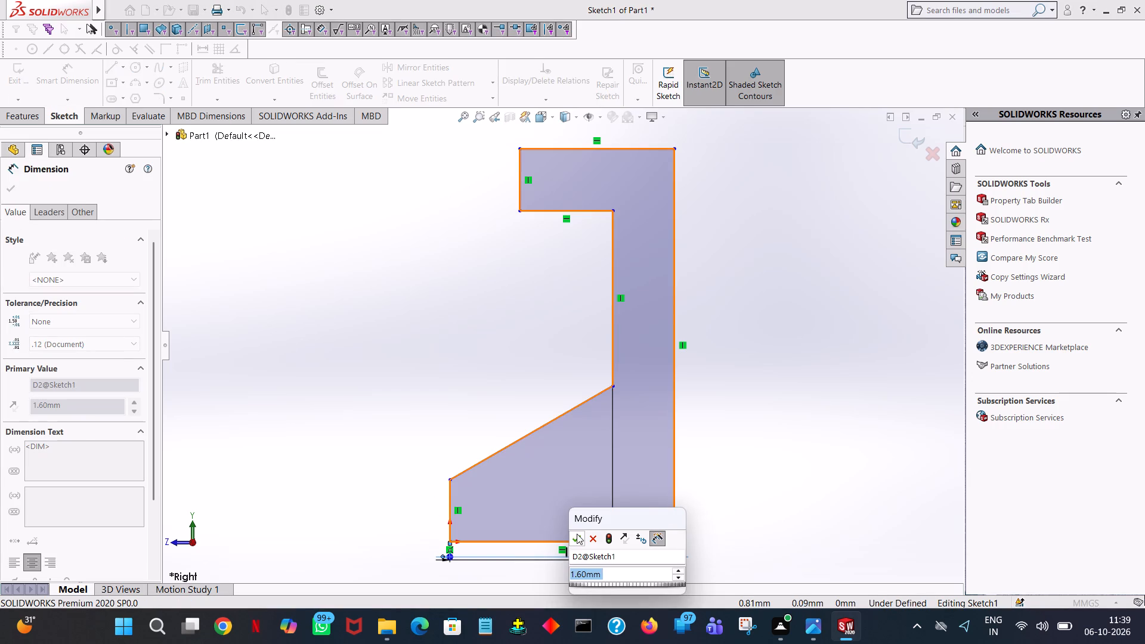
pyautogui.click(578, 534)
pyautogui.click(825, 485)
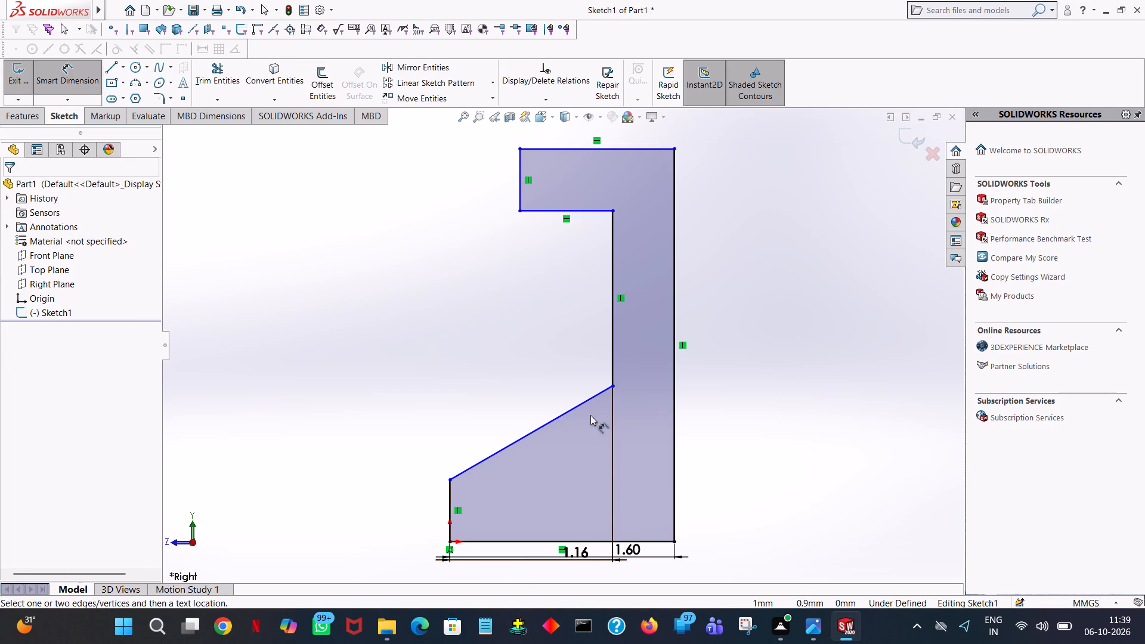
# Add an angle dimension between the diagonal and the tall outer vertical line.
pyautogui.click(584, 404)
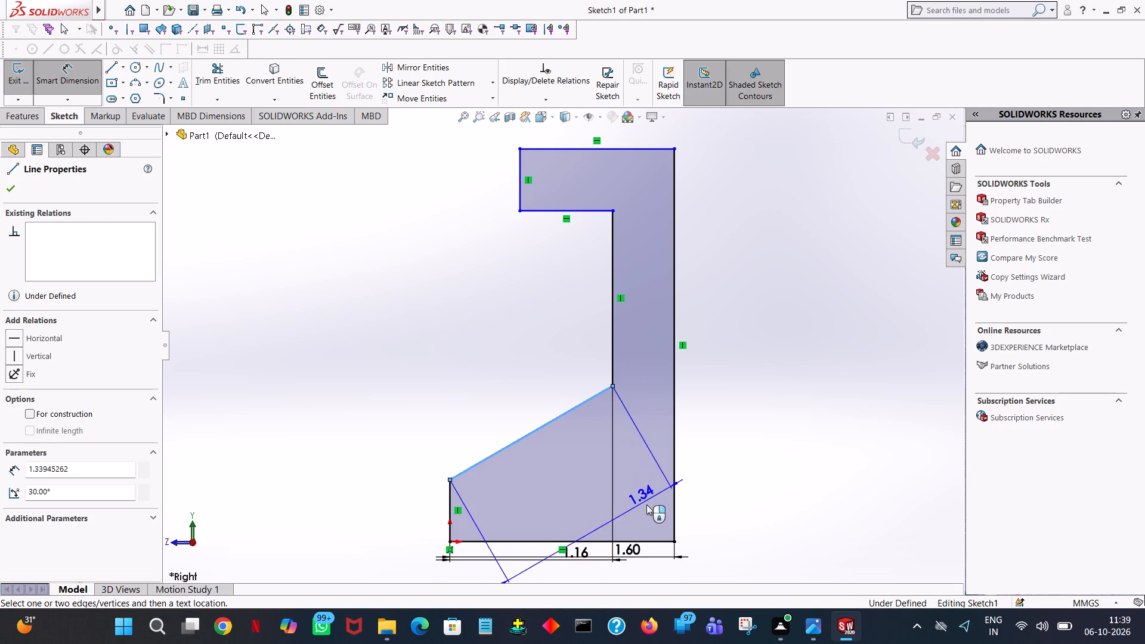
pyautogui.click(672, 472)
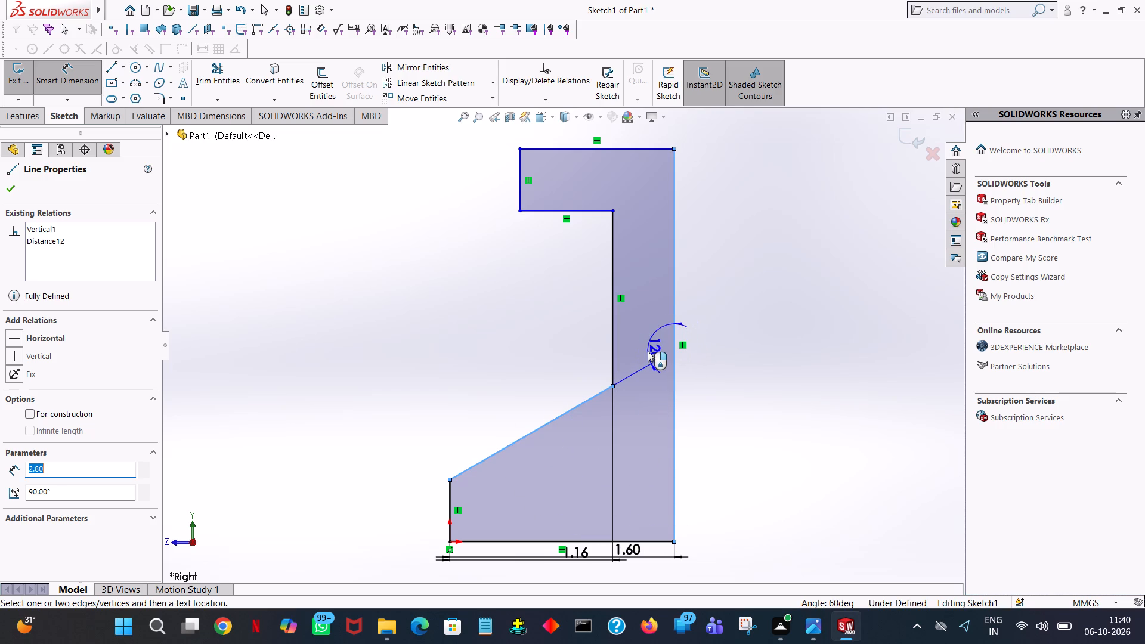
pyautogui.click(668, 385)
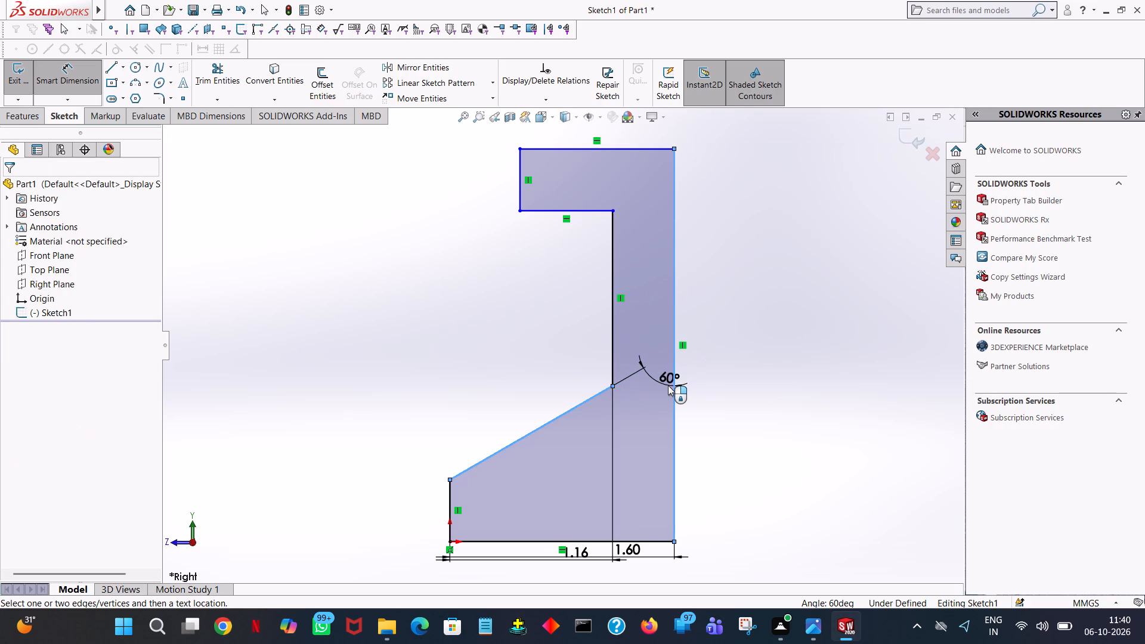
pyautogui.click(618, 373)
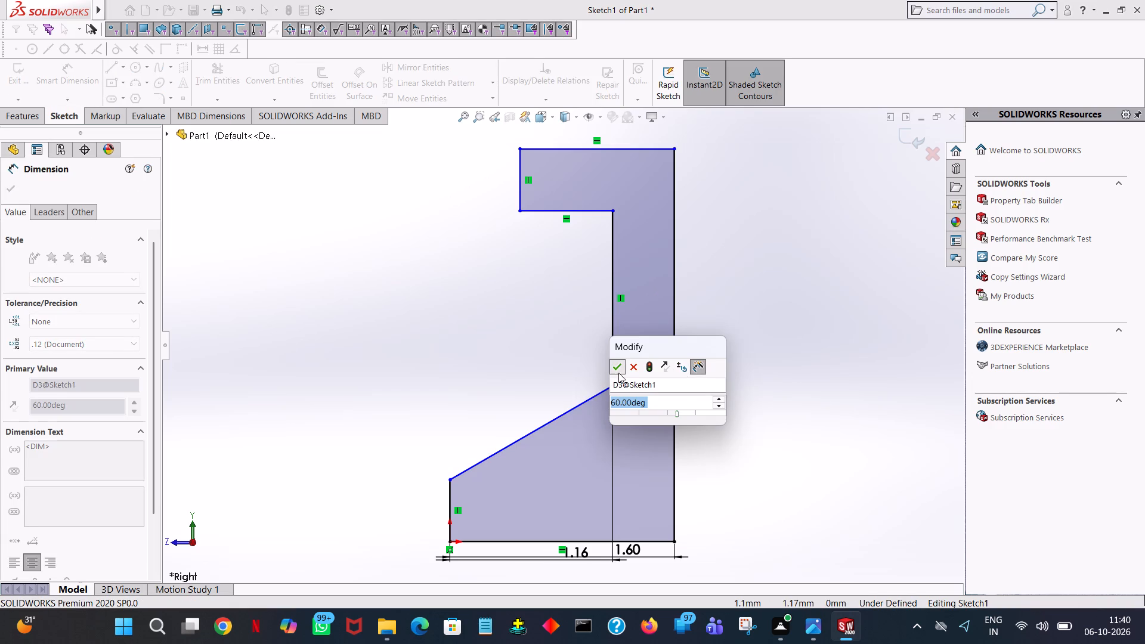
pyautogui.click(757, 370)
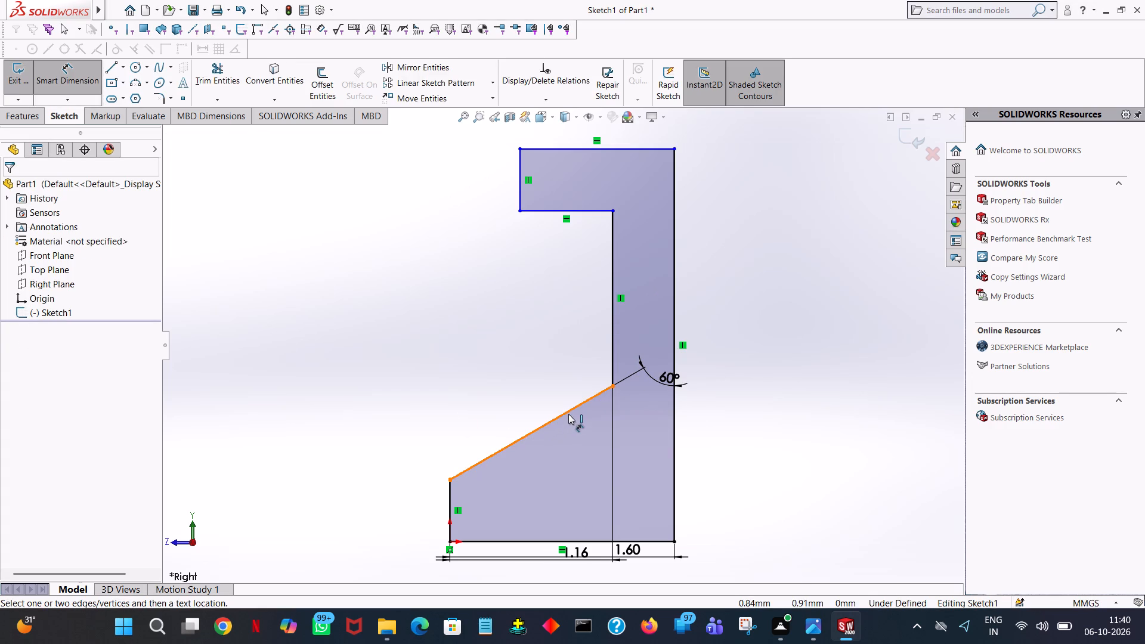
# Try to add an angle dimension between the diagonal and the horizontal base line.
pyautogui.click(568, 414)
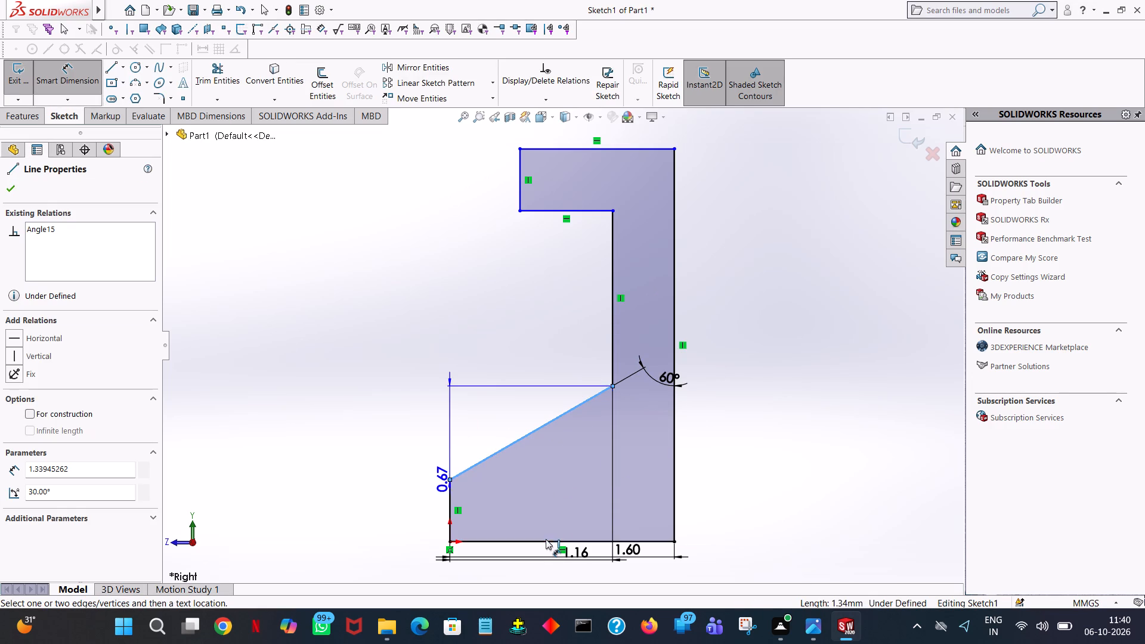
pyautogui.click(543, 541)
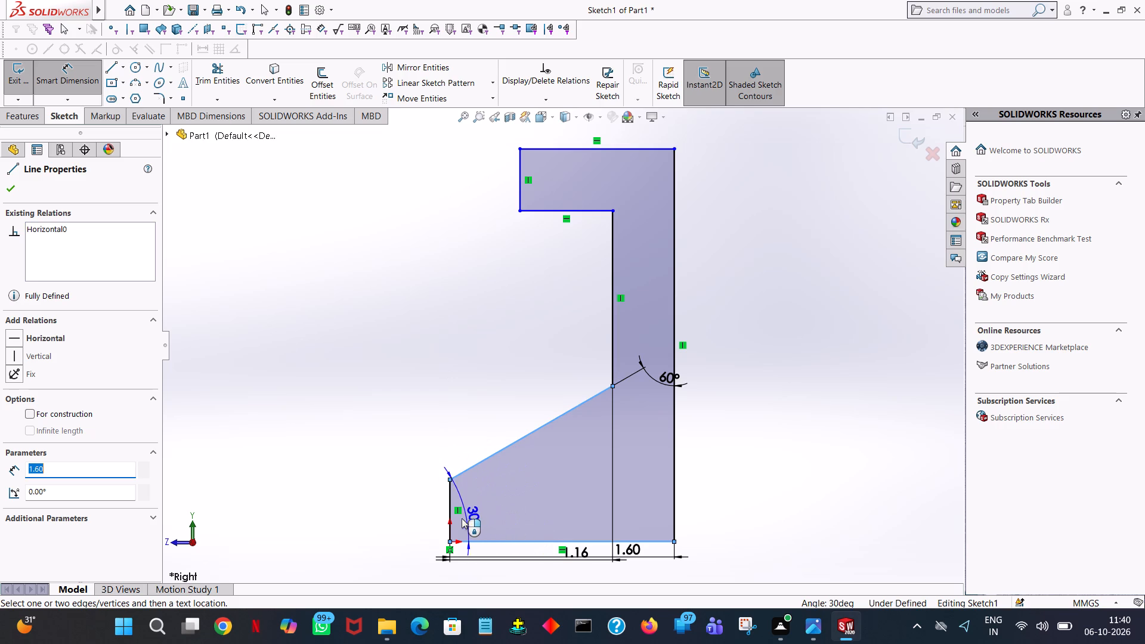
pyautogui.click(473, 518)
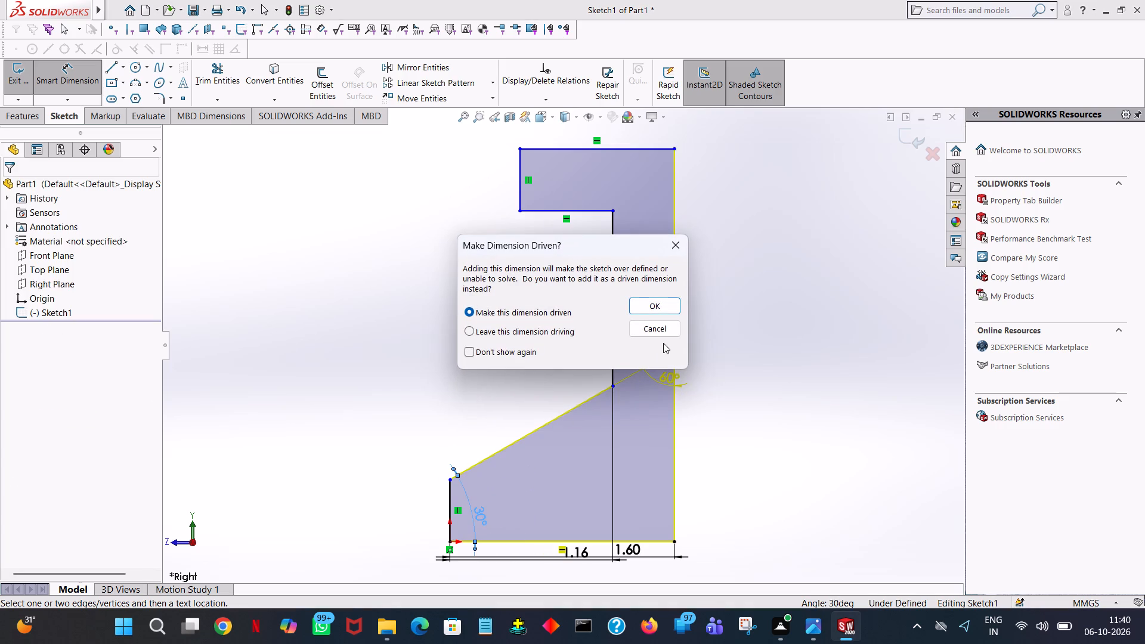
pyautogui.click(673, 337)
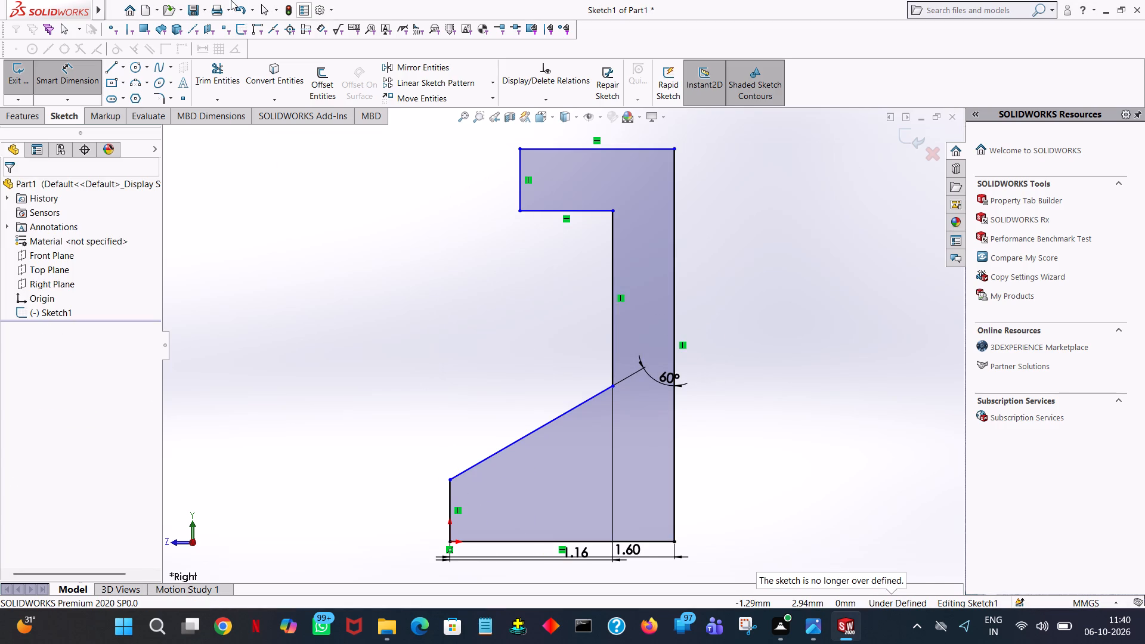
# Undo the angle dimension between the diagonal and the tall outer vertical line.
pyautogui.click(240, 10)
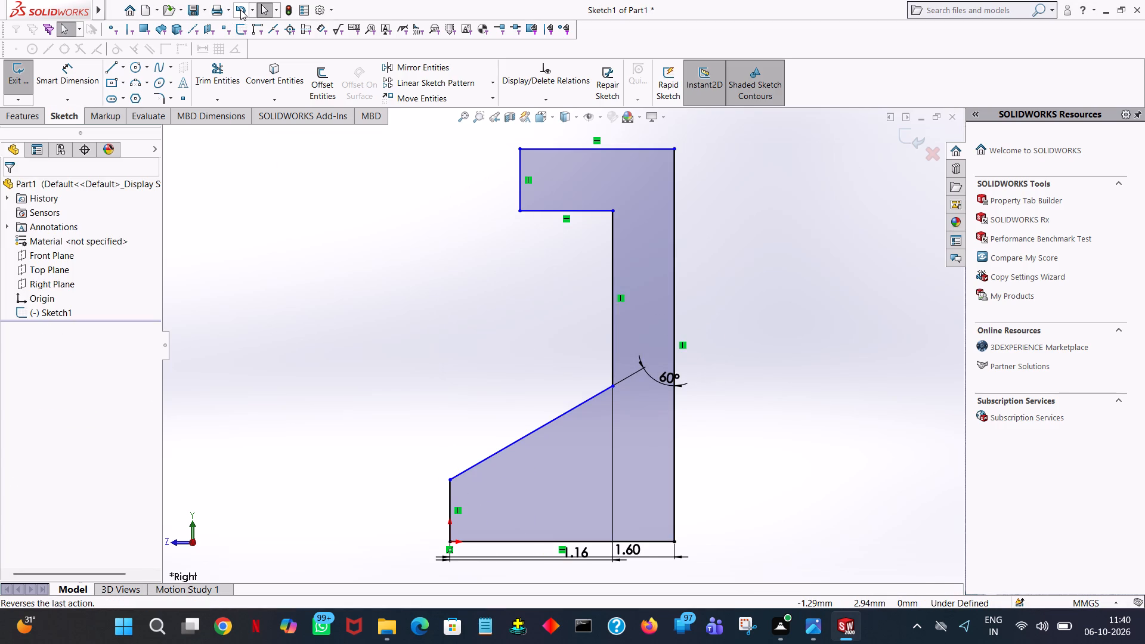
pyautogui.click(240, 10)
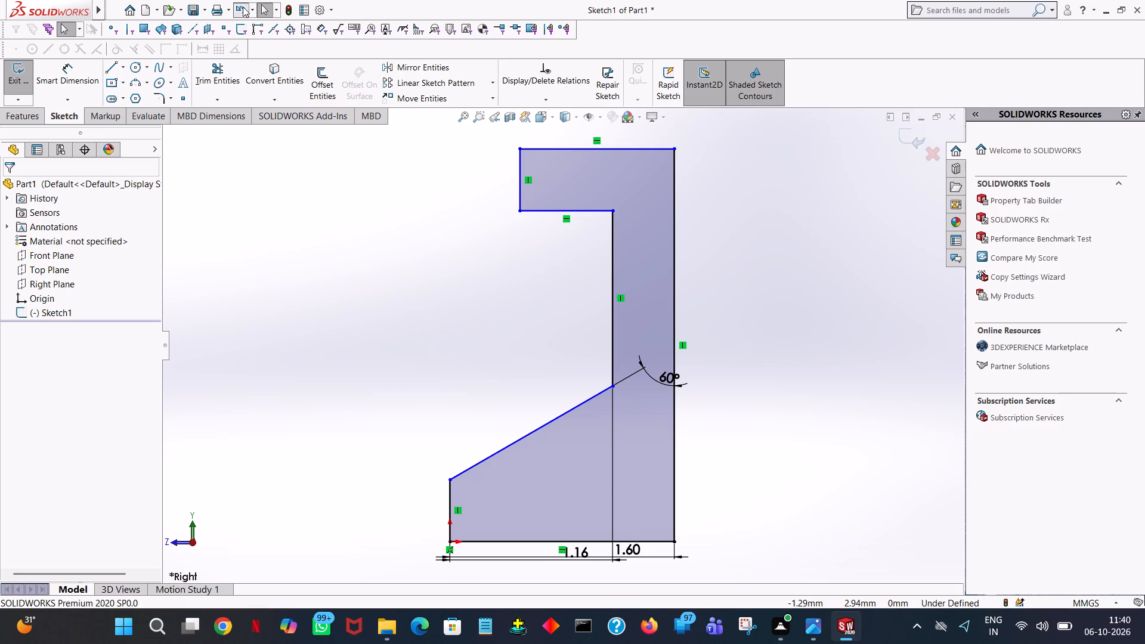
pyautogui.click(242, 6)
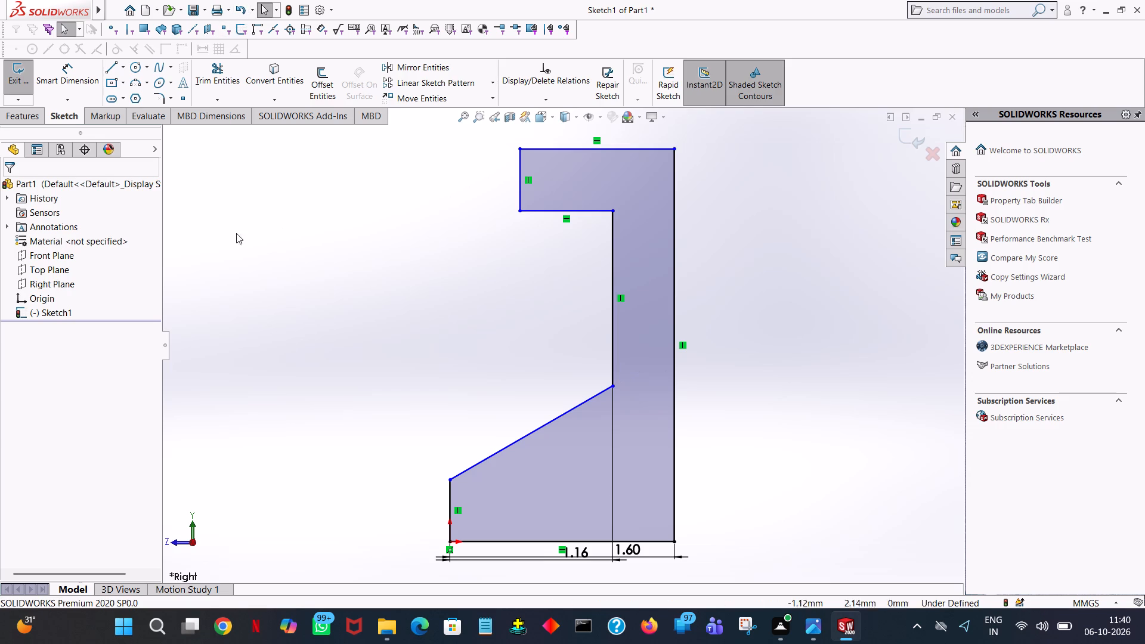
# Add an angle dimension between the diagonal and the horizontal base line, placed near the origin.
pyautogui.click(63, 69)
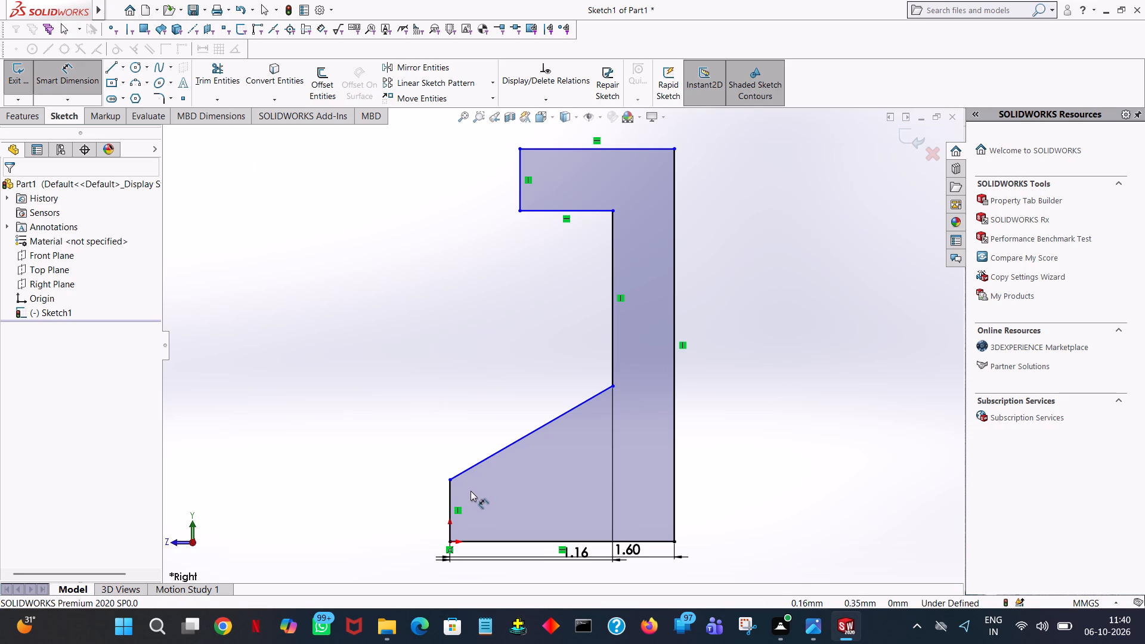
pyautogui.click(465, 468)
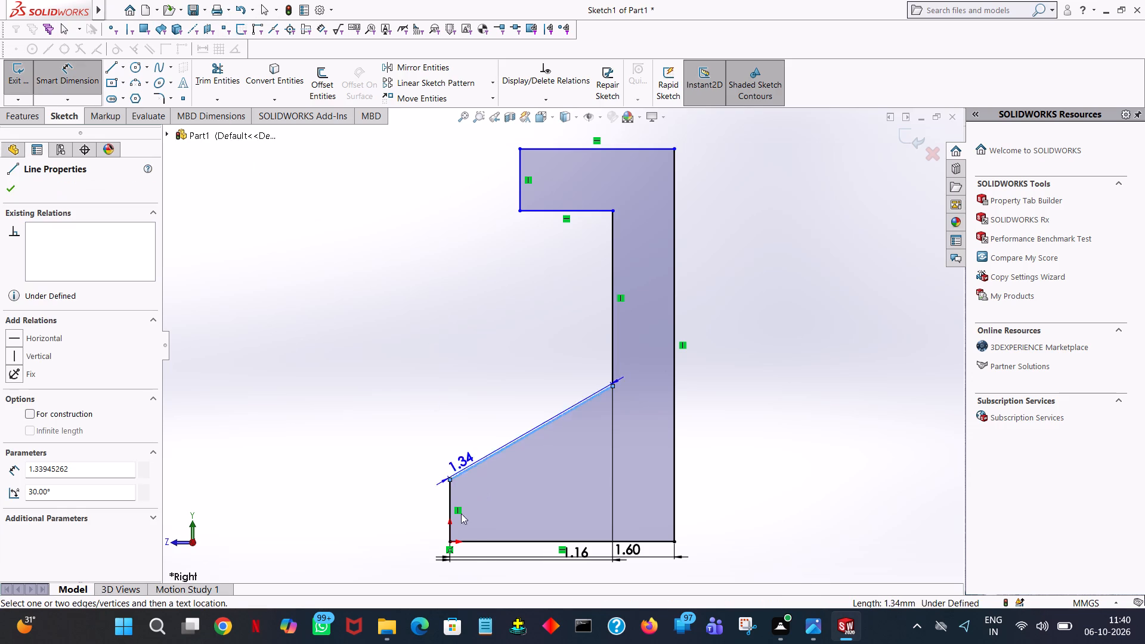
pyautogui.click(463, 543)
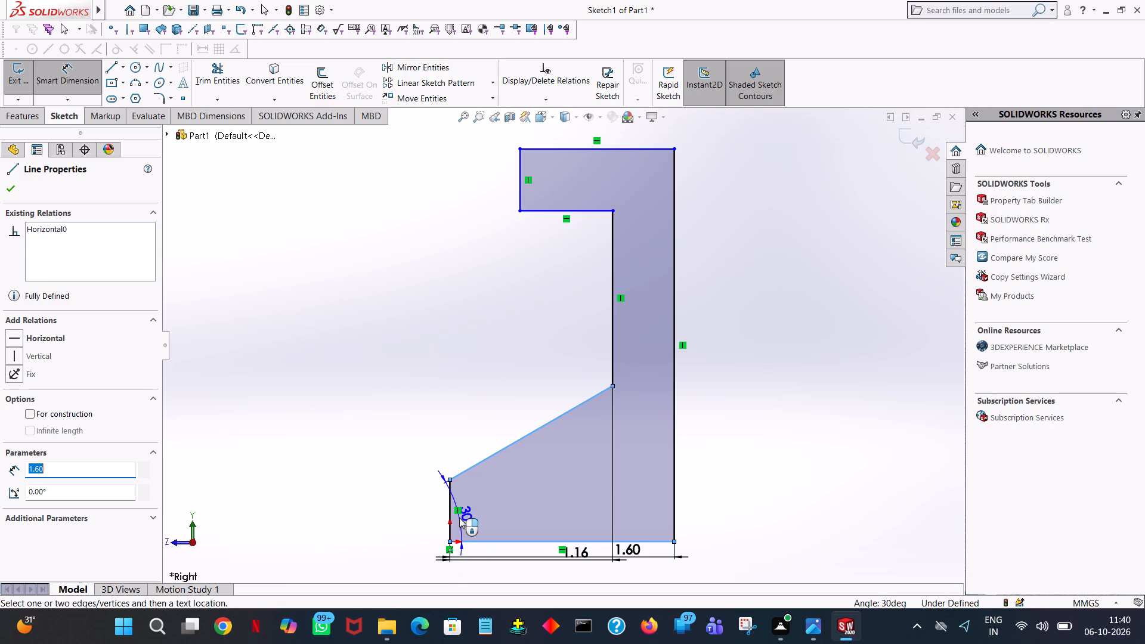
pyautogui.click(459, 518)
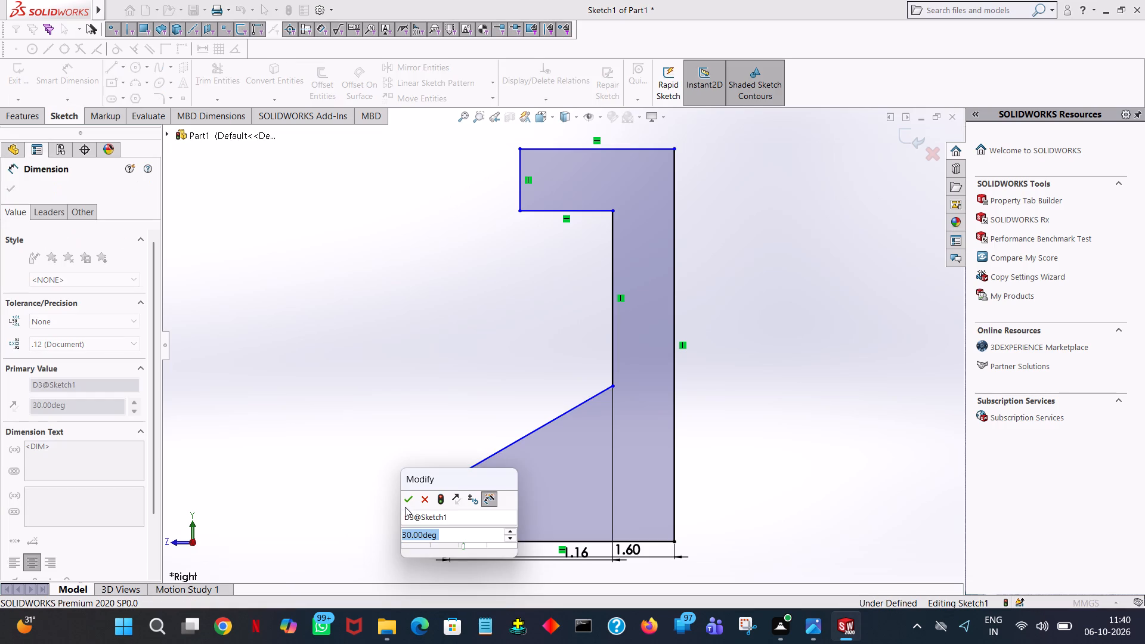
pyautogui.click(404, 507)
pyautogui.click(408, 503)
pyautogui.click(471, 402)
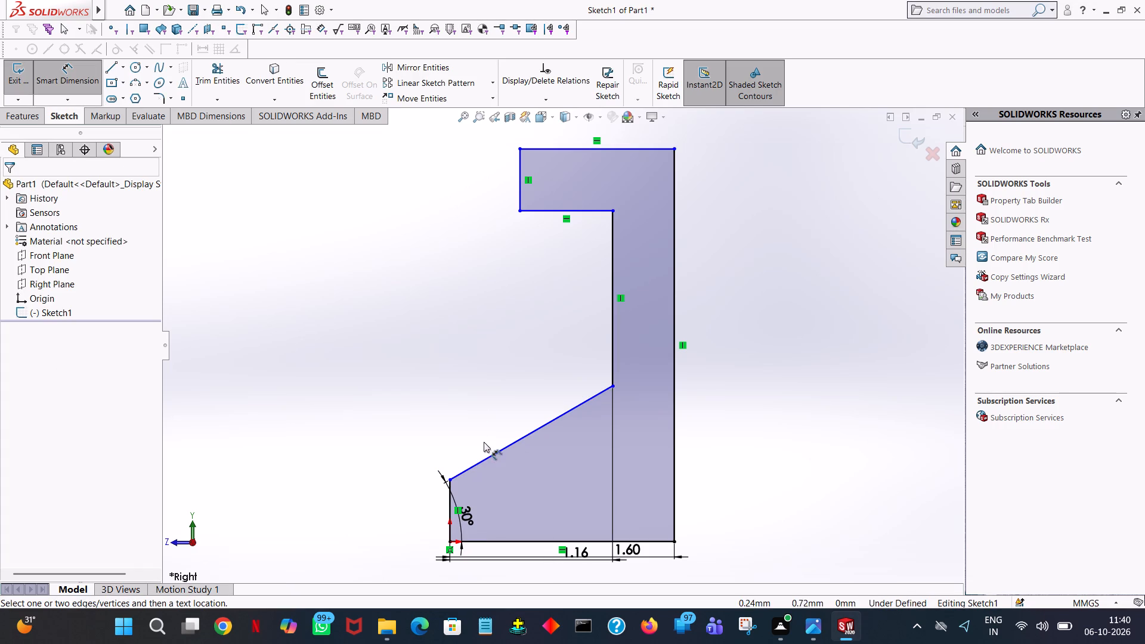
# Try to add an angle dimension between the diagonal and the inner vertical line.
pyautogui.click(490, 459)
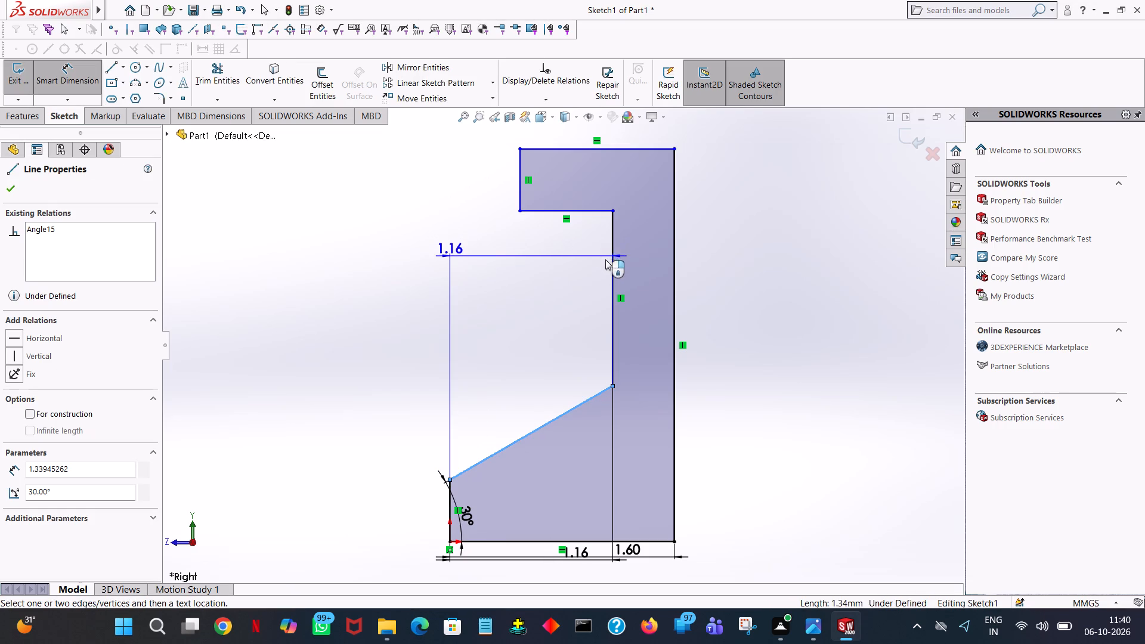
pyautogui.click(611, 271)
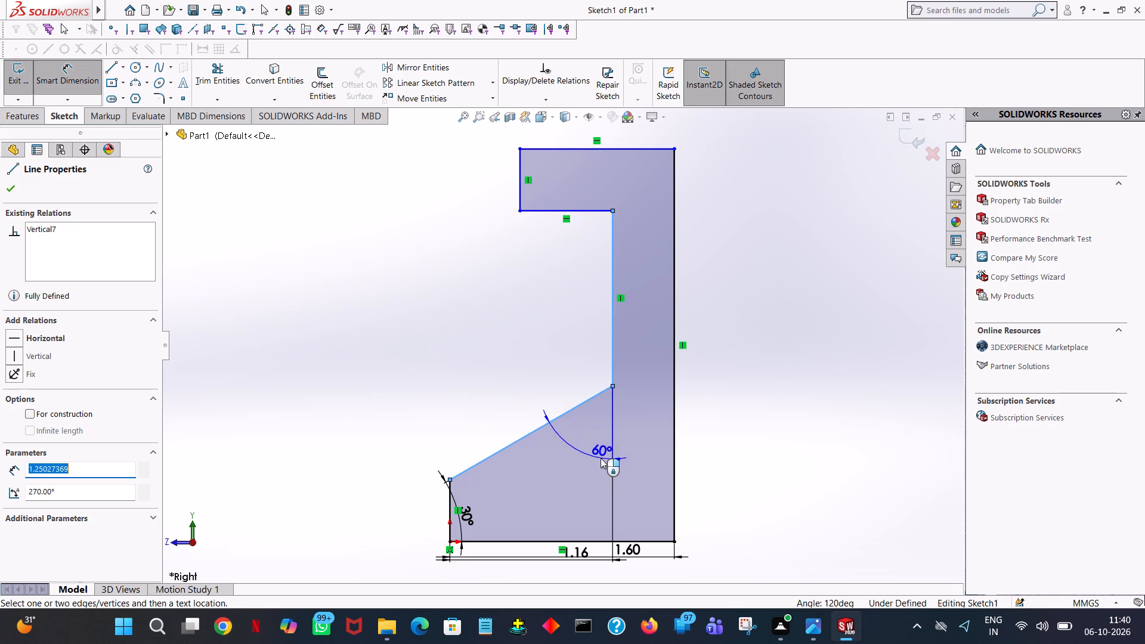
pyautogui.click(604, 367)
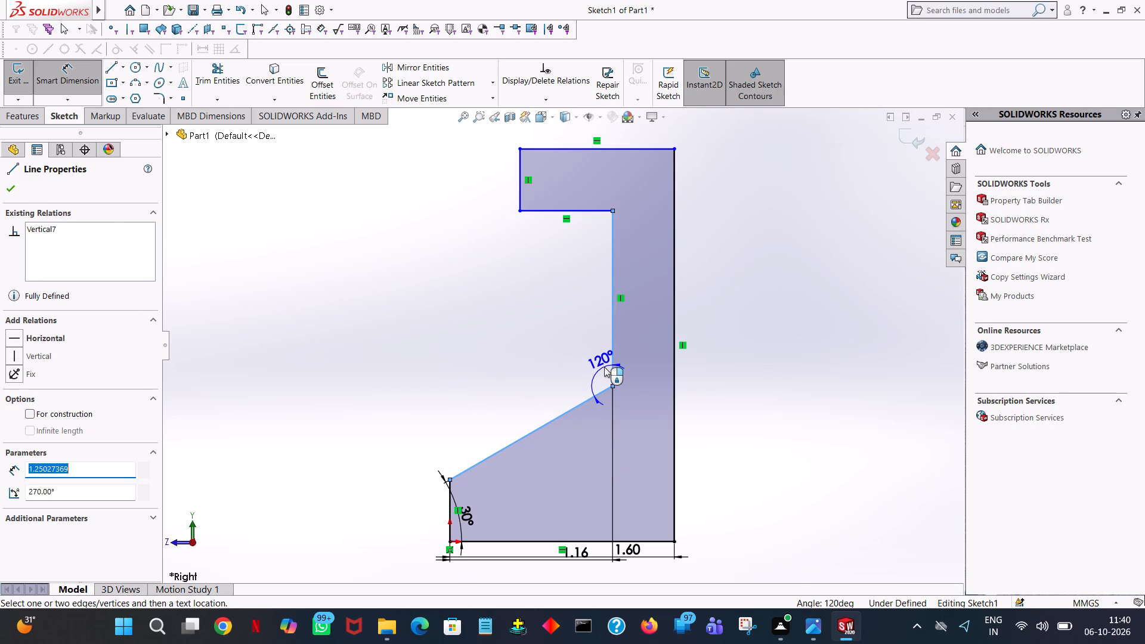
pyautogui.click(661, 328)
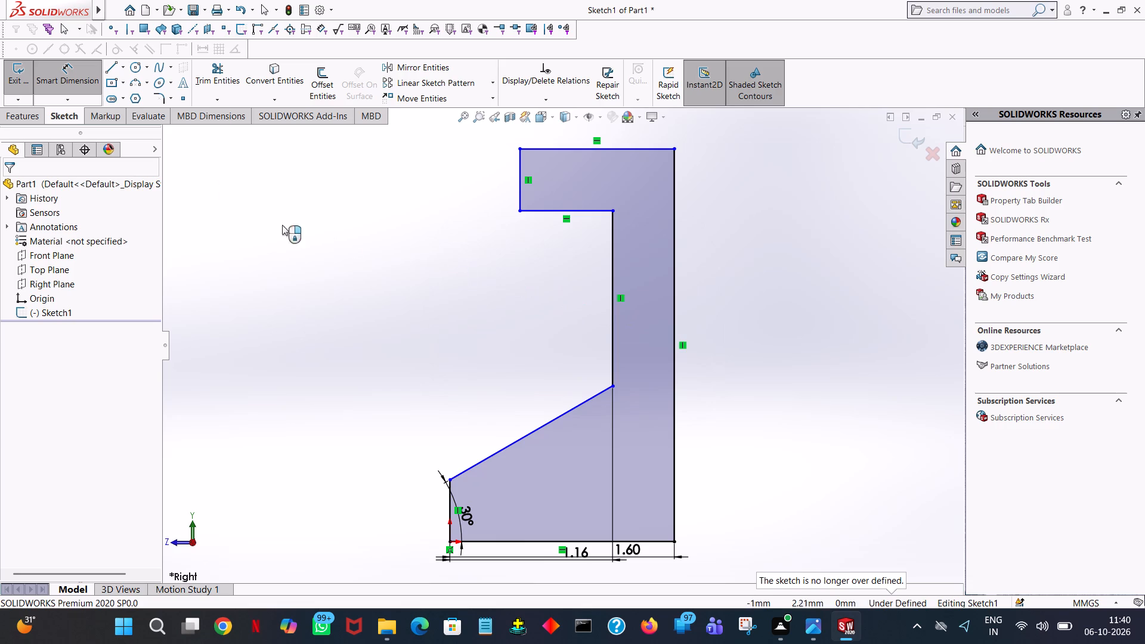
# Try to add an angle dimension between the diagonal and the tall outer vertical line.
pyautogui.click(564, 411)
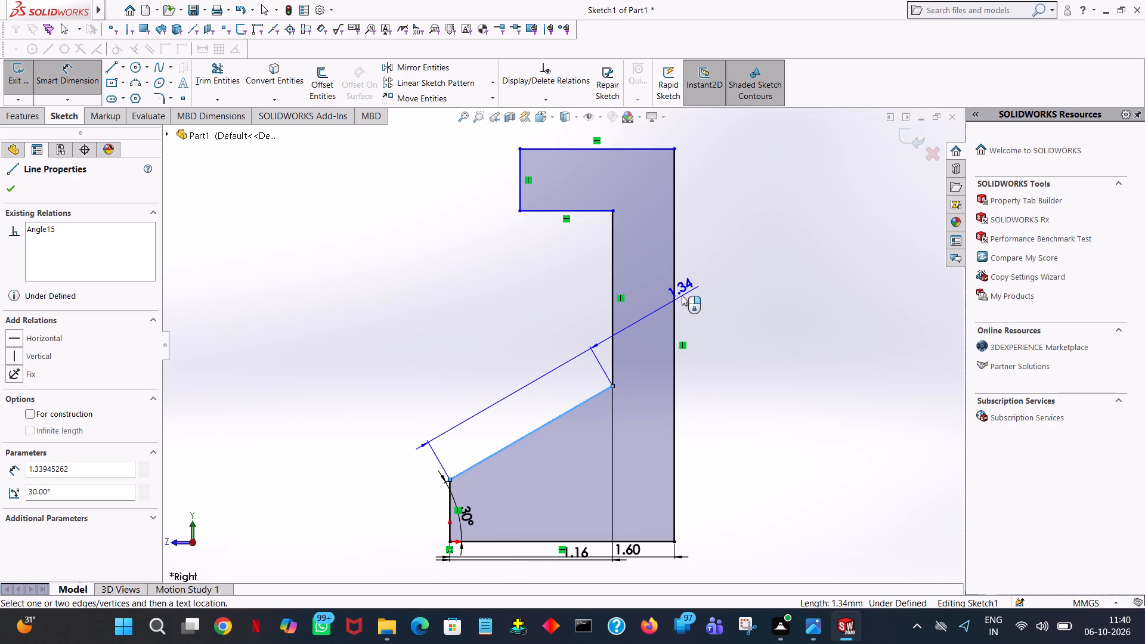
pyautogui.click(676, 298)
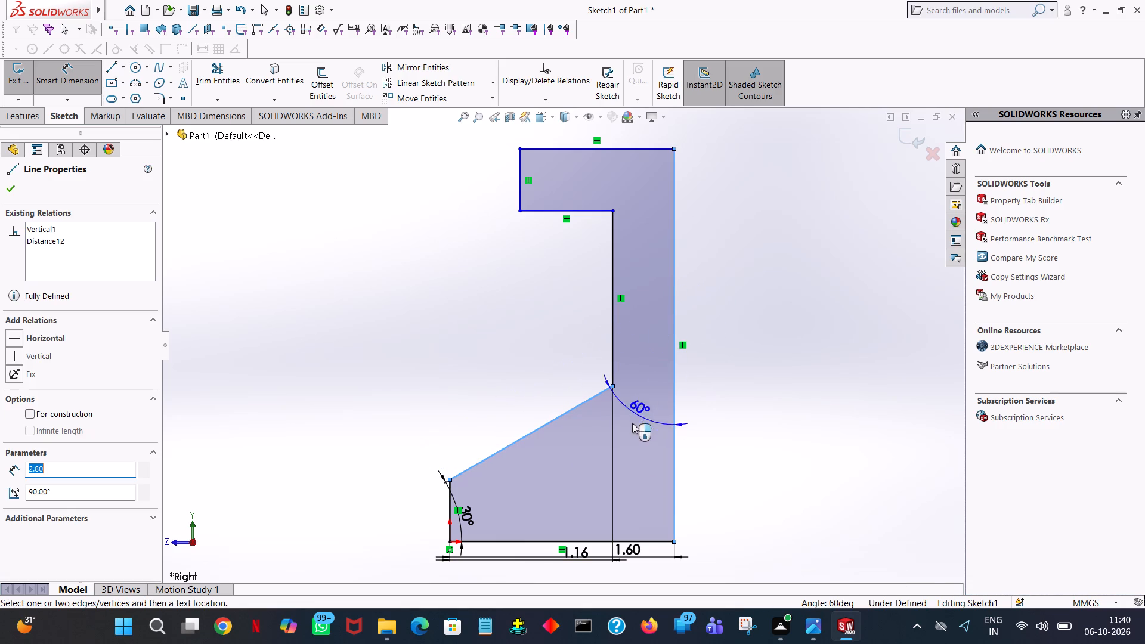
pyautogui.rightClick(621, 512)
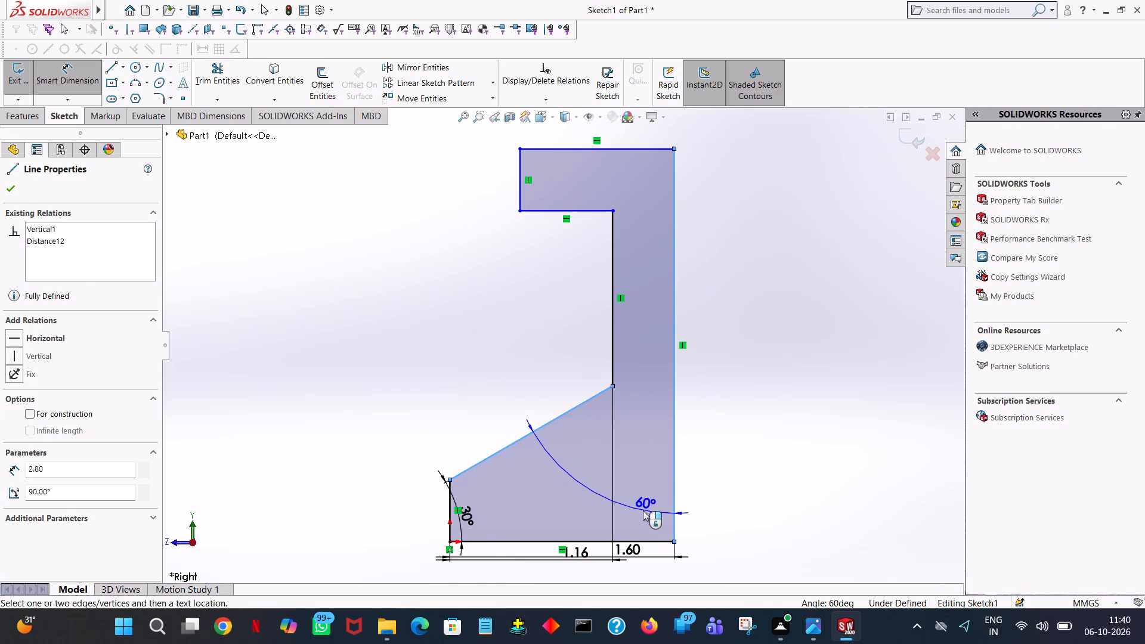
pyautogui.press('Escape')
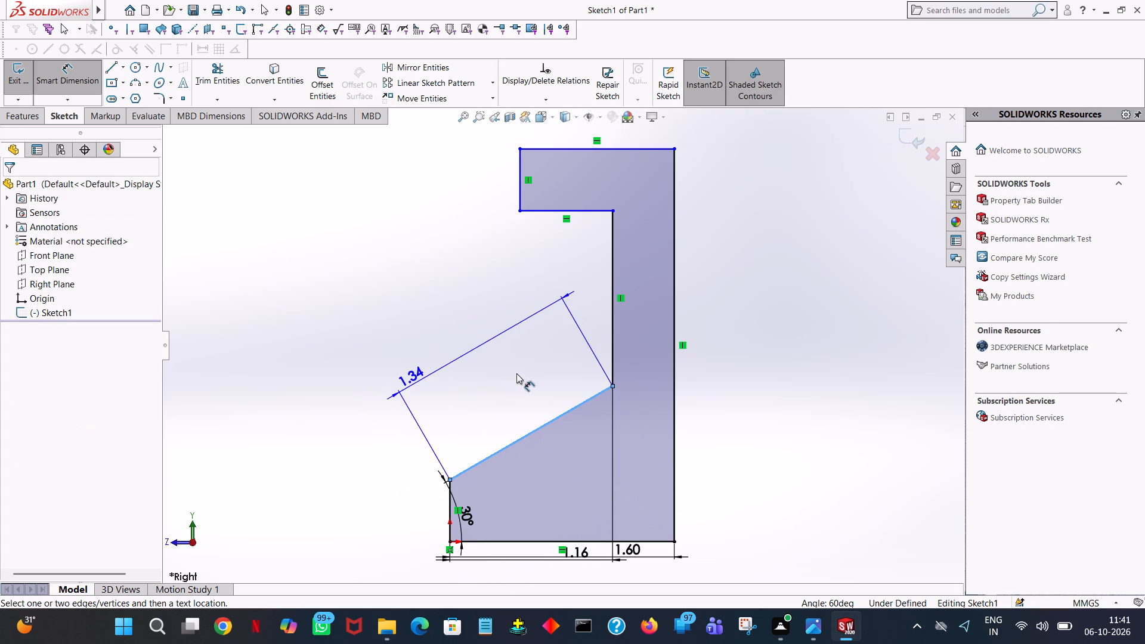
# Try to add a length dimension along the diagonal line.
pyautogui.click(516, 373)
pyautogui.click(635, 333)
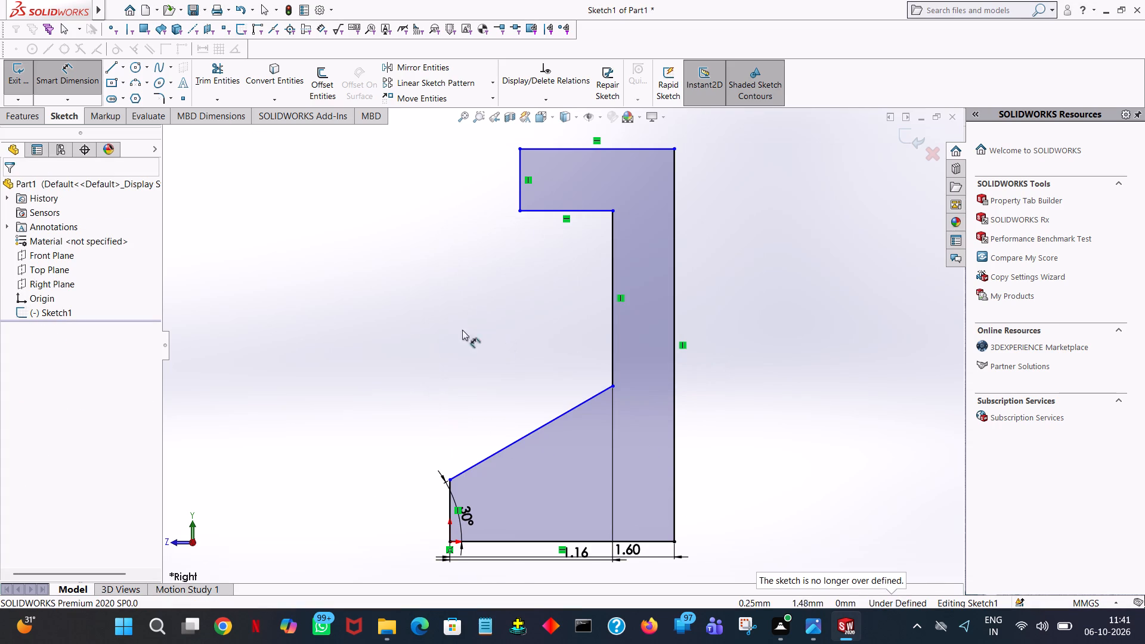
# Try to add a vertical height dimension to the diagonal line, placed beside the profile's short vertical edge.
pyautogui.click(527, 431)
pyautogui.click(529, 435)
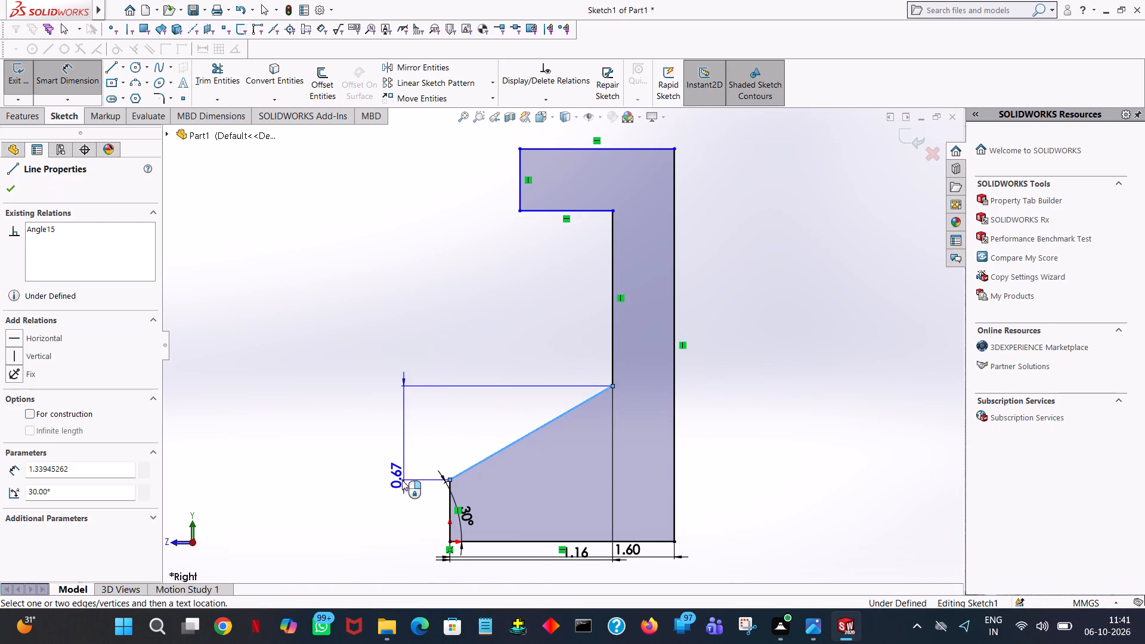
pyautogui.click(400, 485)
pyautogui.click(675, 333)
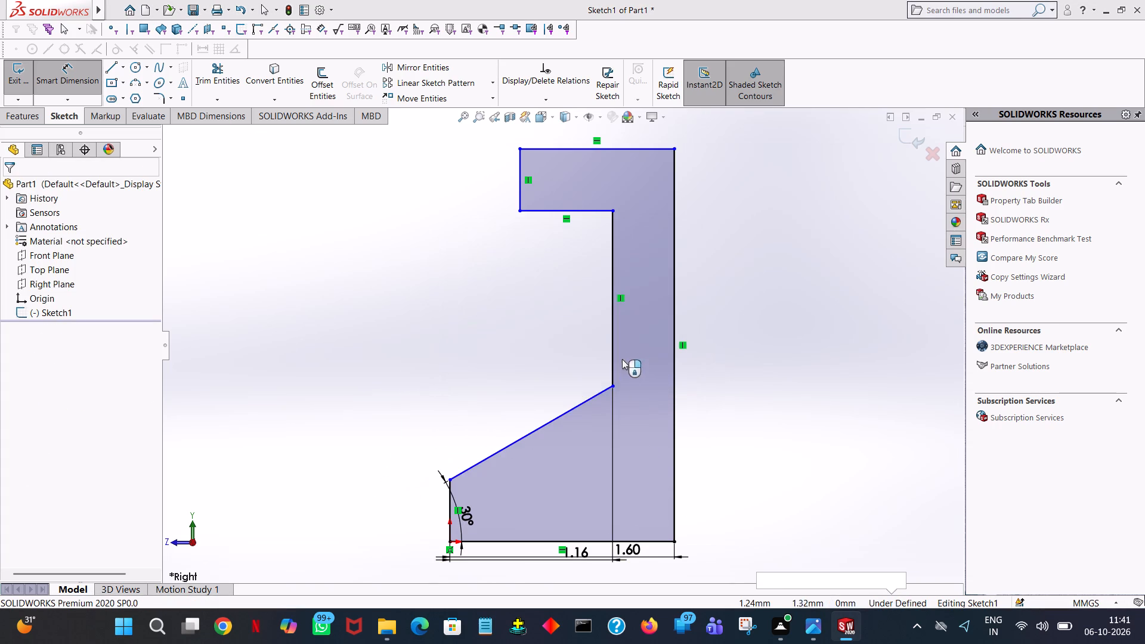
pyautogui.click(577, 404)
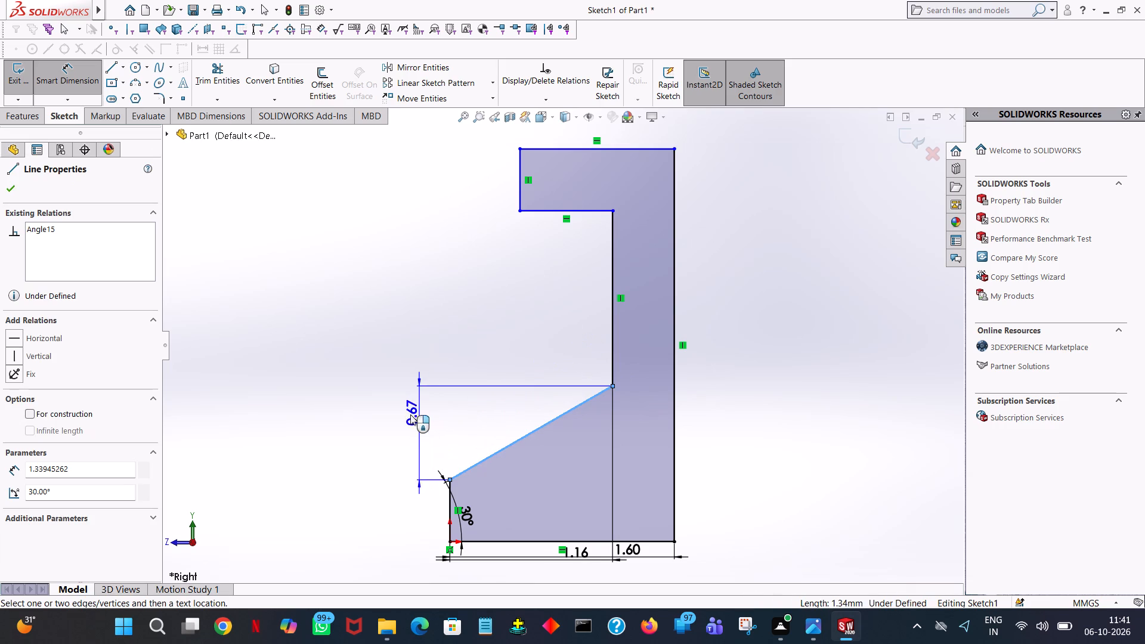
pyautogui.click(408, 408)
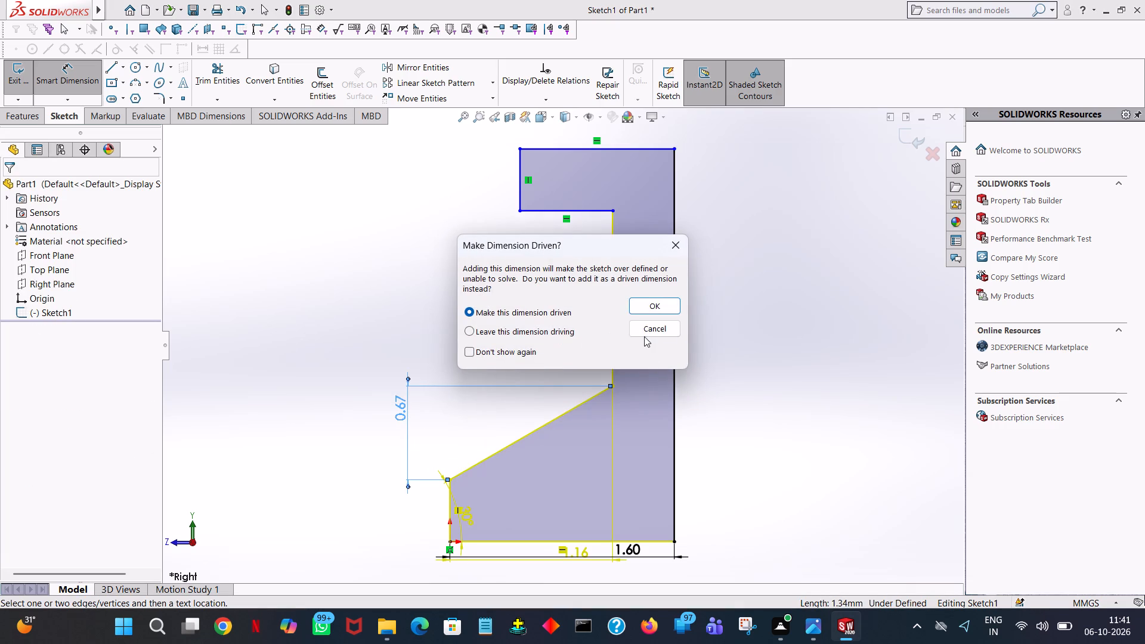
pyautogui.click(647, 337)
# Dimension the length of the upper arm's horizontal underside, keeping its drawn size and placing the dimension just below the arm.
pyautogui.click(582, 212)
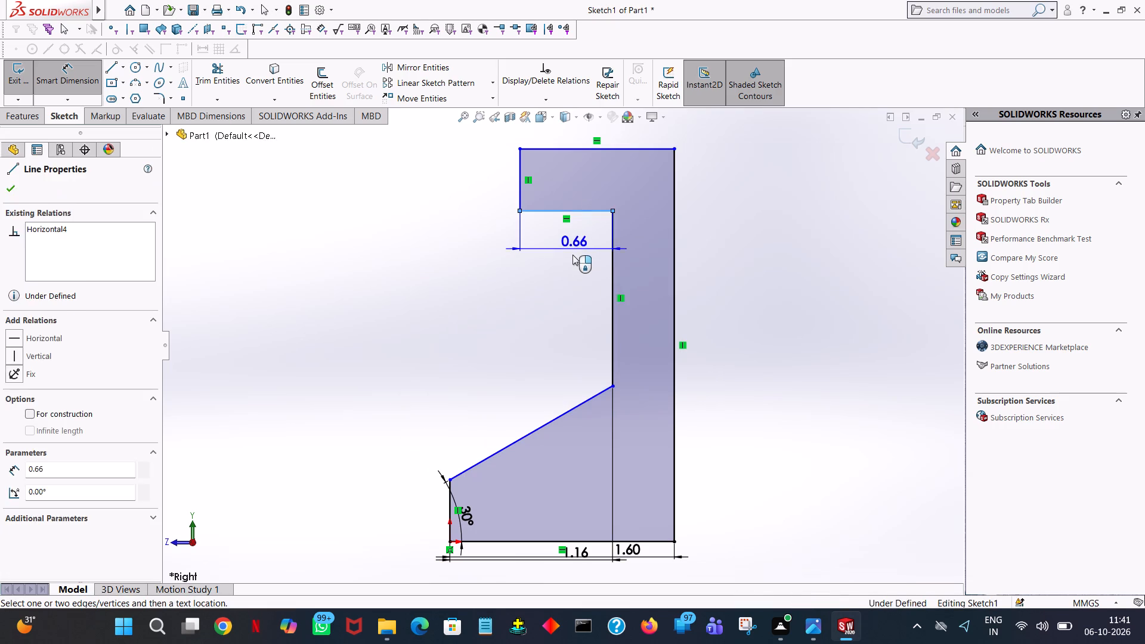
pyautogui.click(572, 256)
pyautogui.click(518, 241)
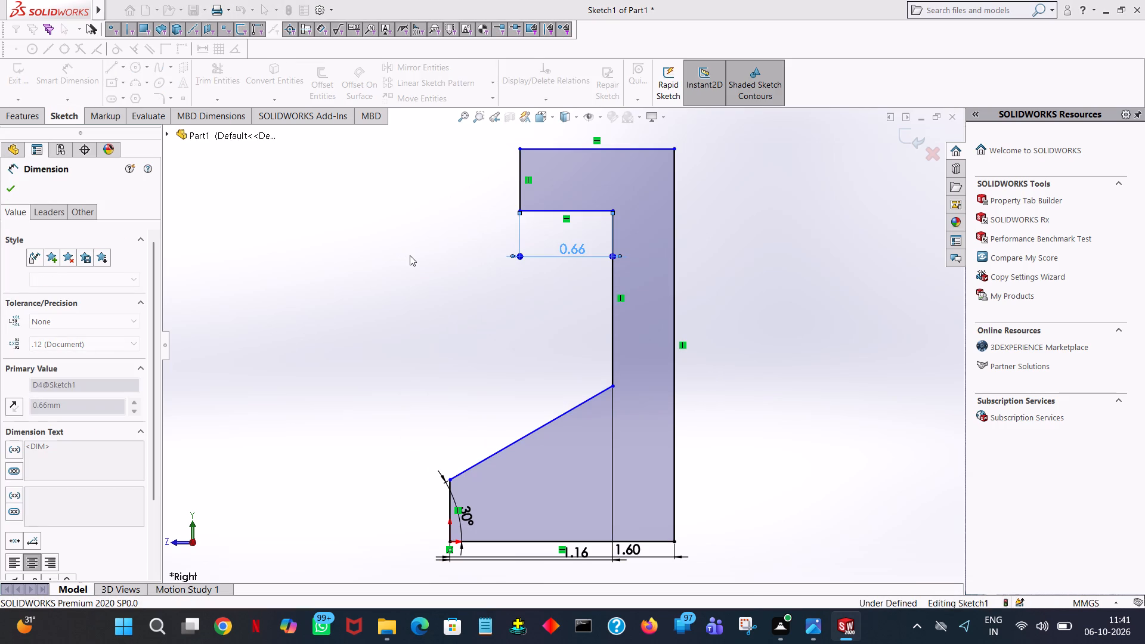
pyautogui.click(404, 255)
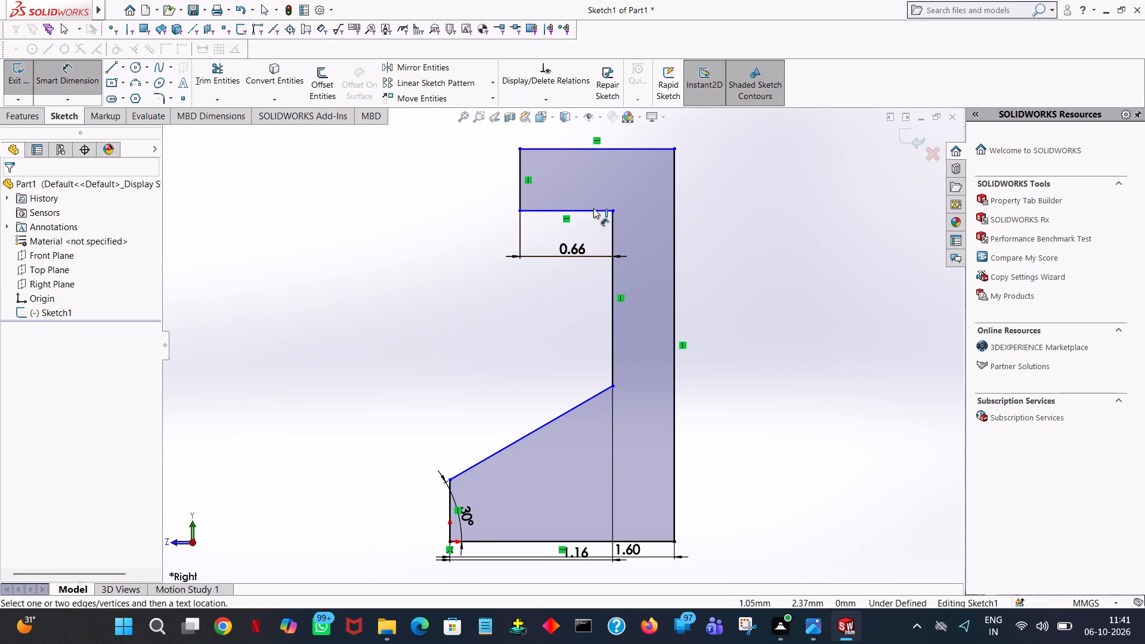
# Dimension the upper arm's thickness between its underside and the top line, keeping its drawn size and placing it outside the tall vertical line.
pyautogui.click(580, 208)
pyautogui.click(611, 151)
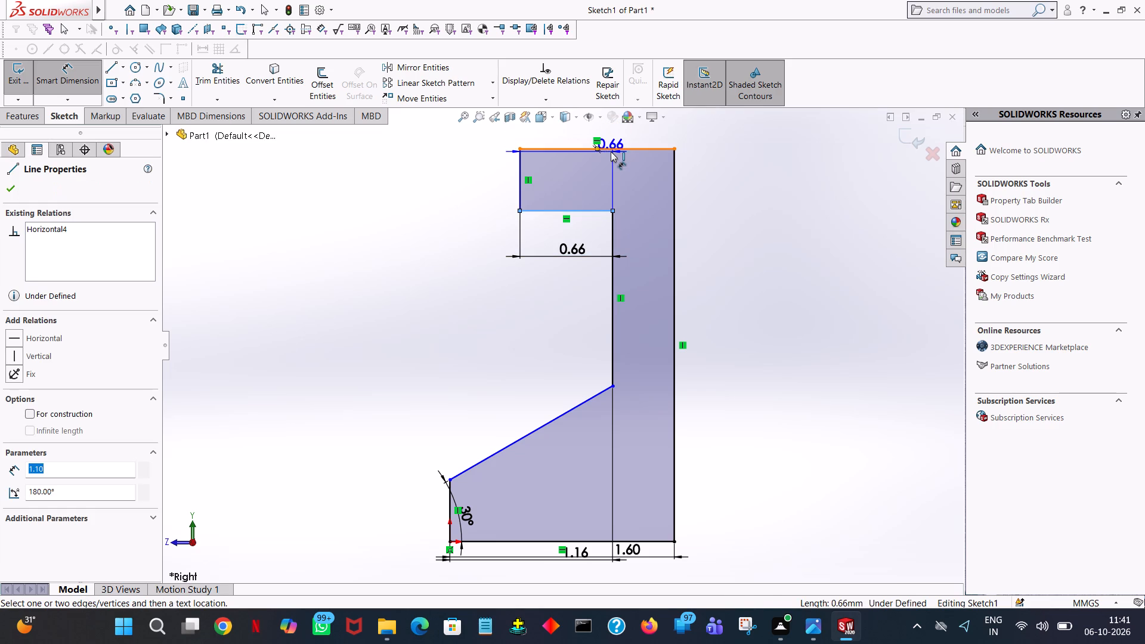
pyautogui.click(718, 158)
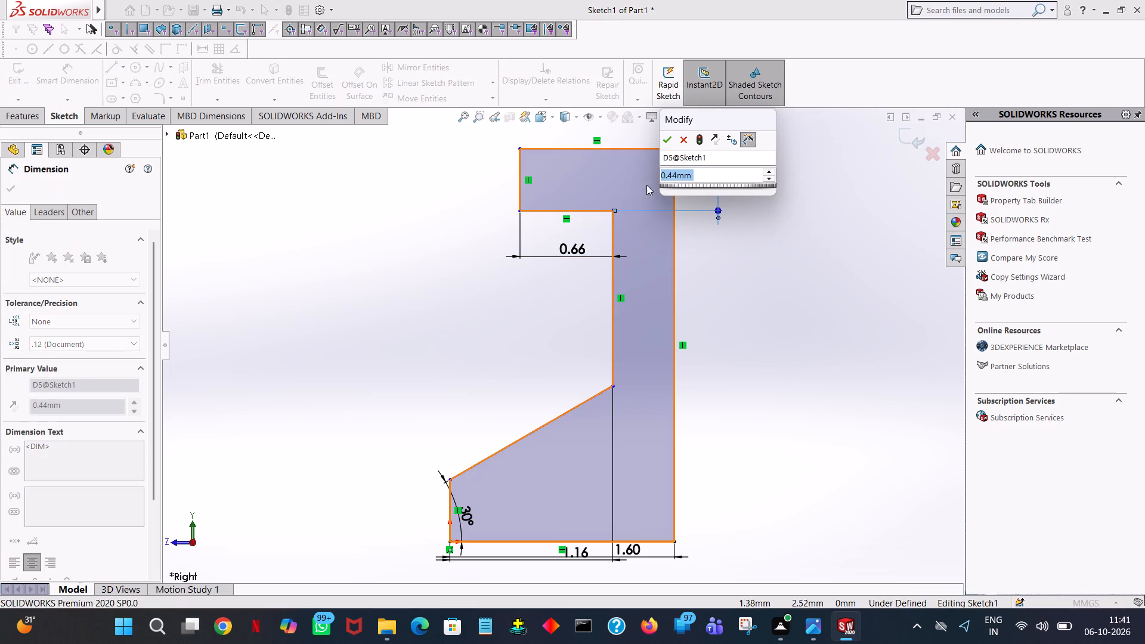
pyautogui.click(672, 146)
pyautogui.click(741, 266)
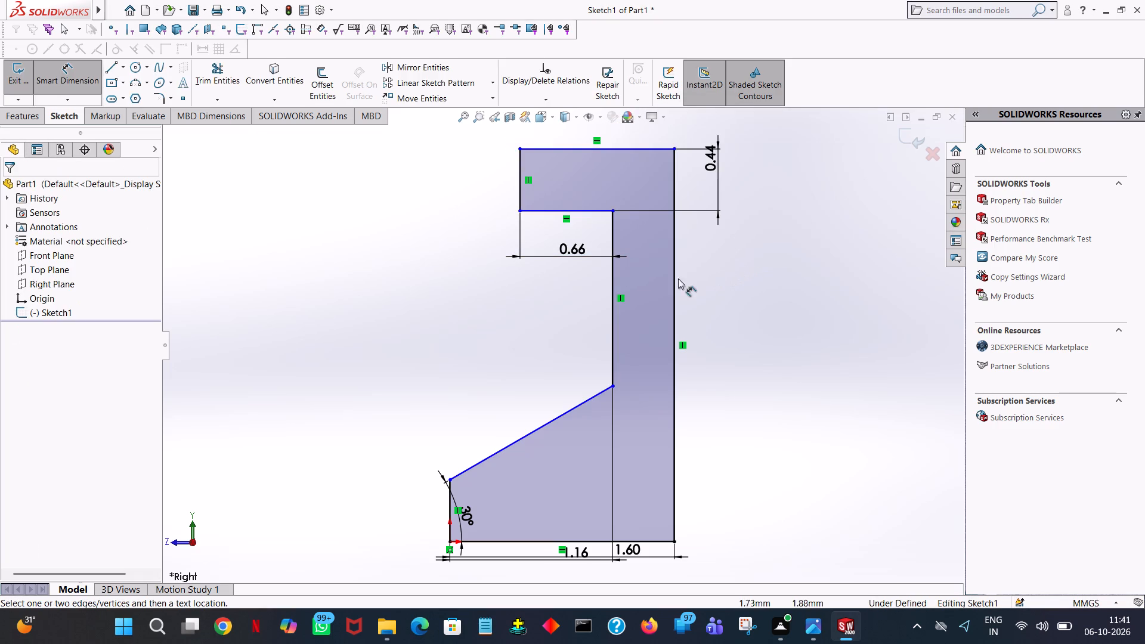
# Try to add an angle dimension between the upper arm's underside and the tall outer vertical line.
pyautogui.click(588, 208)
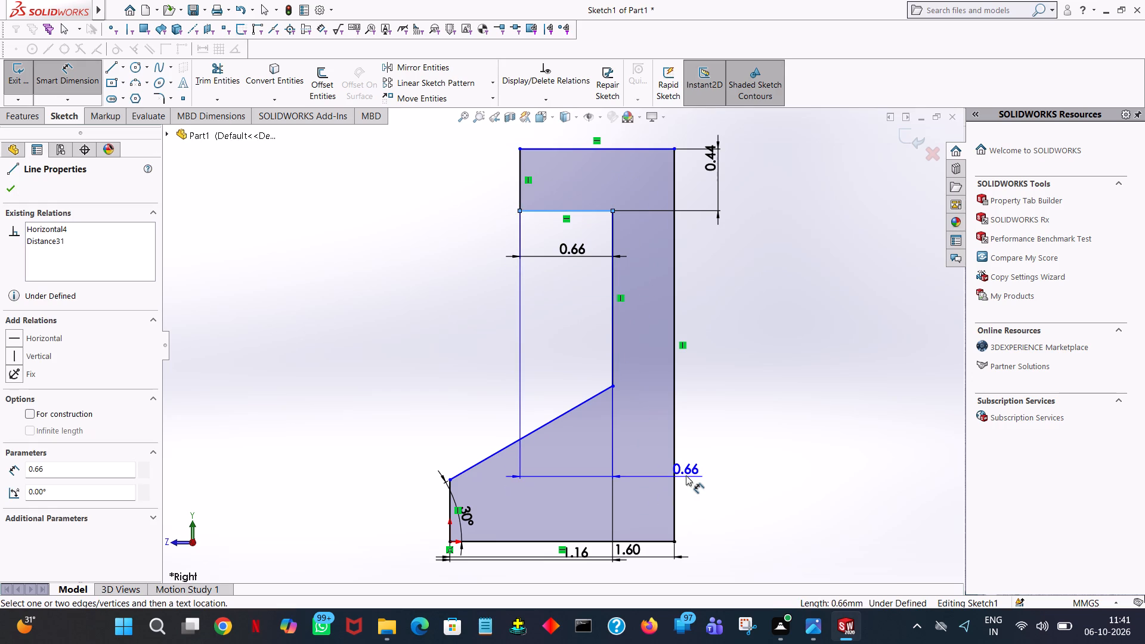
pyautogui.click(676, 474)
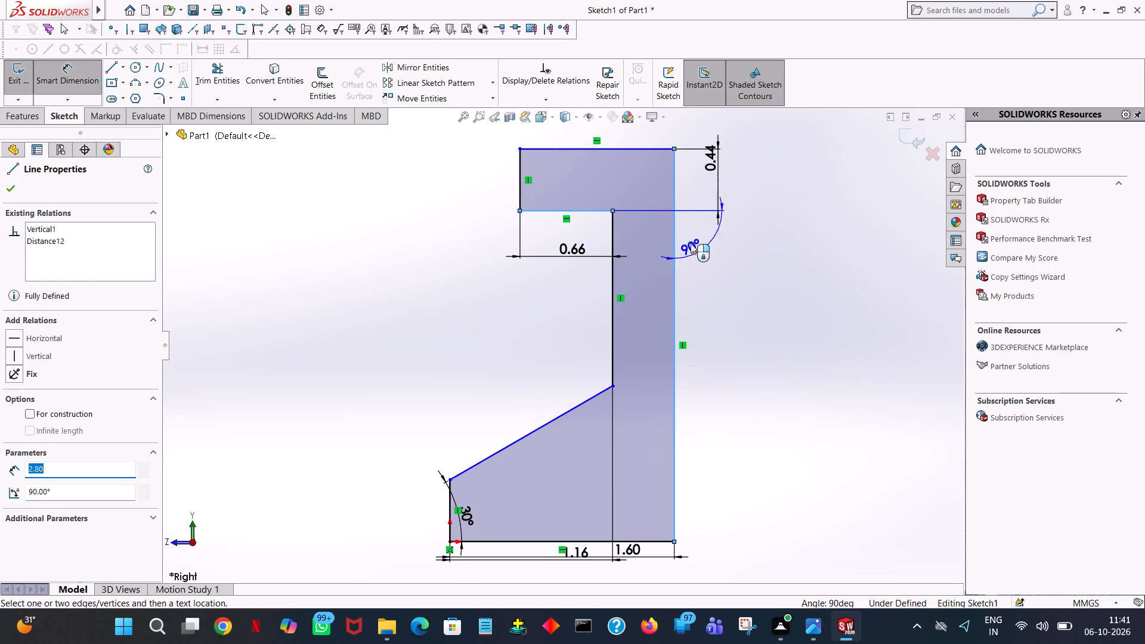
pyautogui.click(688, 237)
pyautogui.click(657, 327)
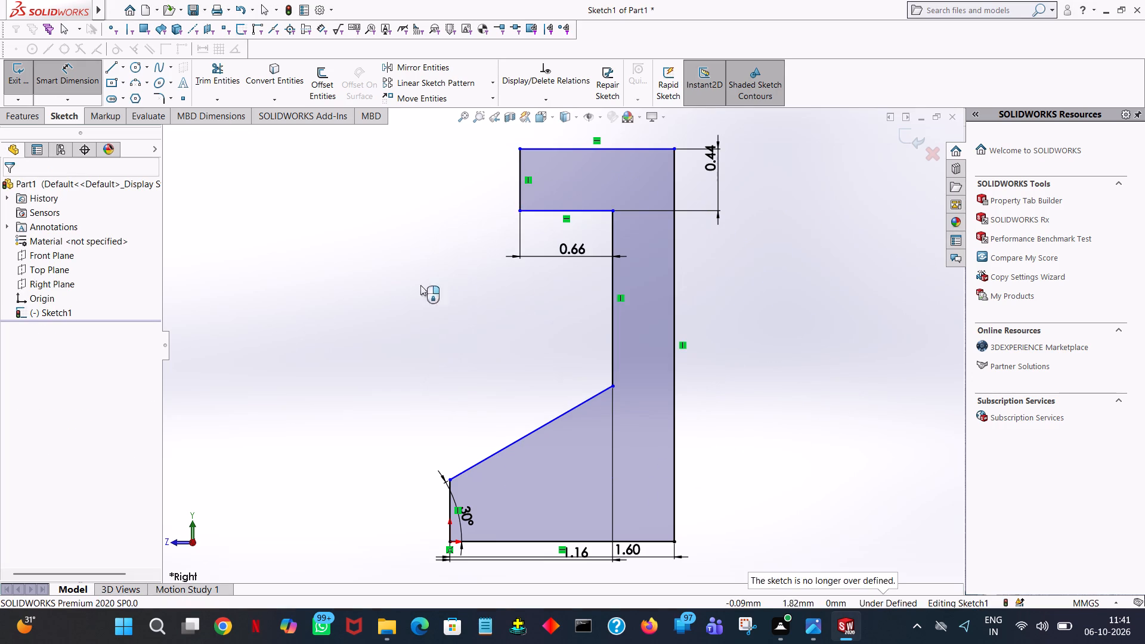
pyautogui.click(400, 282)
# Dimension the vertical distance between the upper arm's underside and the base line, keeping its drawn size and placing it on the profile's open side.
pyautogui.click(581, 213)
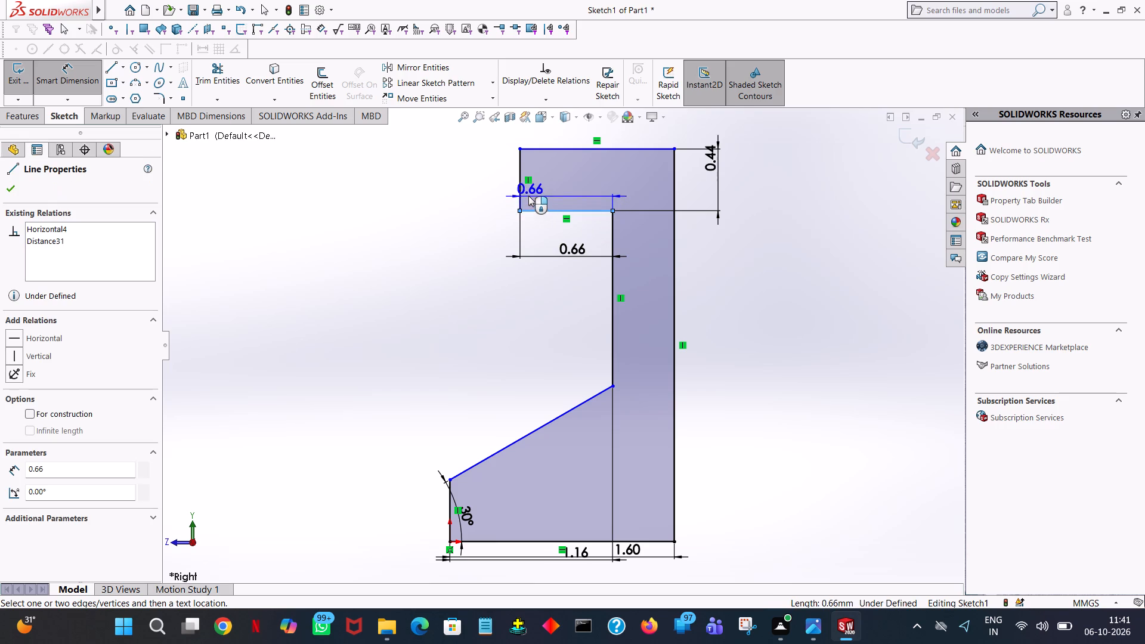
pyautogui.click(468, 542)
pyautogui.click(364, 519)
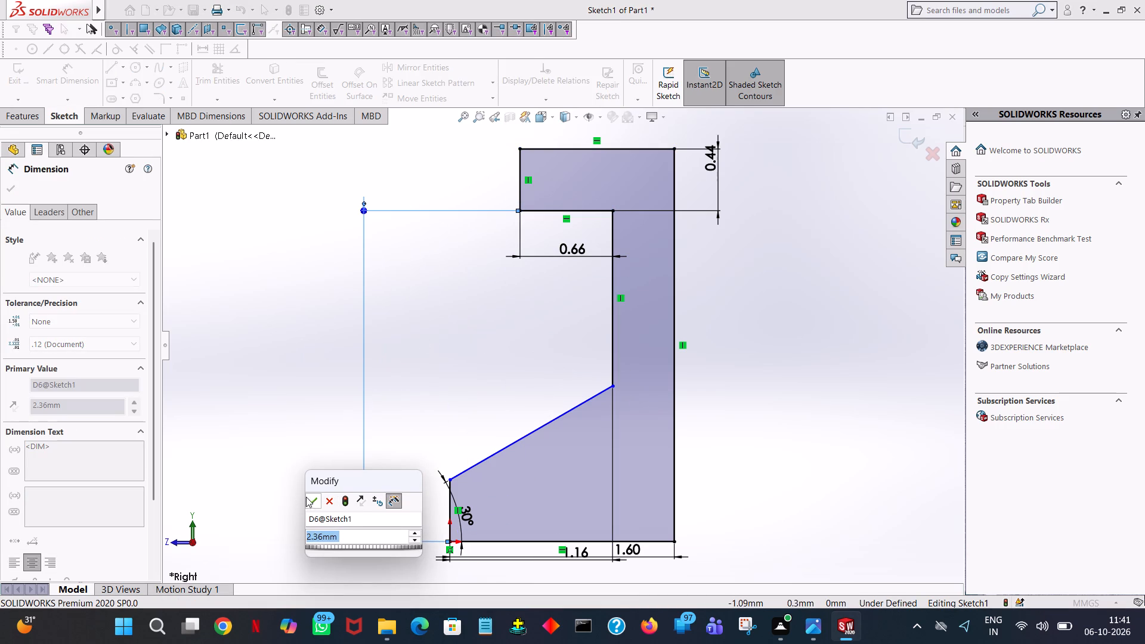
pyautogui.click(306, 499)
pyautogui.click(406, 300)
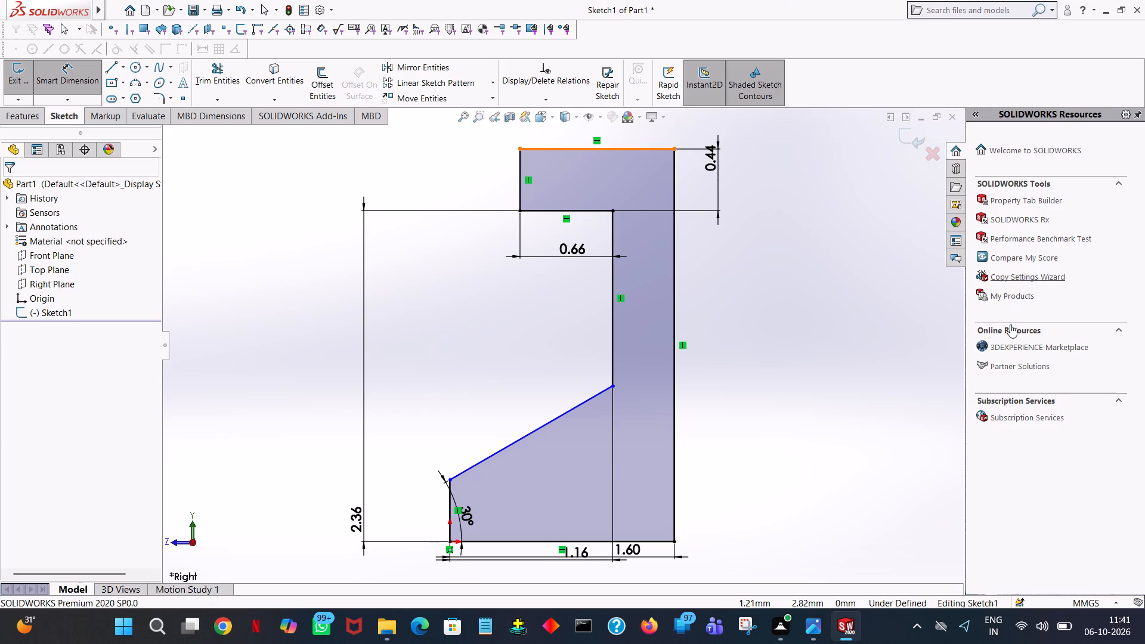
pyautogui.click(380, 255)
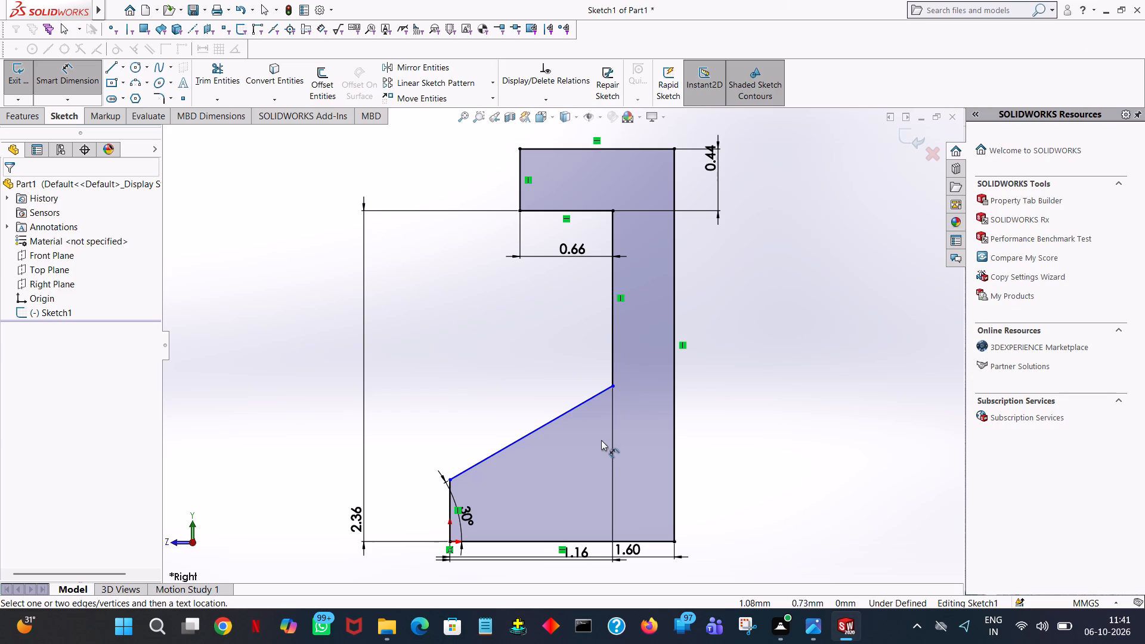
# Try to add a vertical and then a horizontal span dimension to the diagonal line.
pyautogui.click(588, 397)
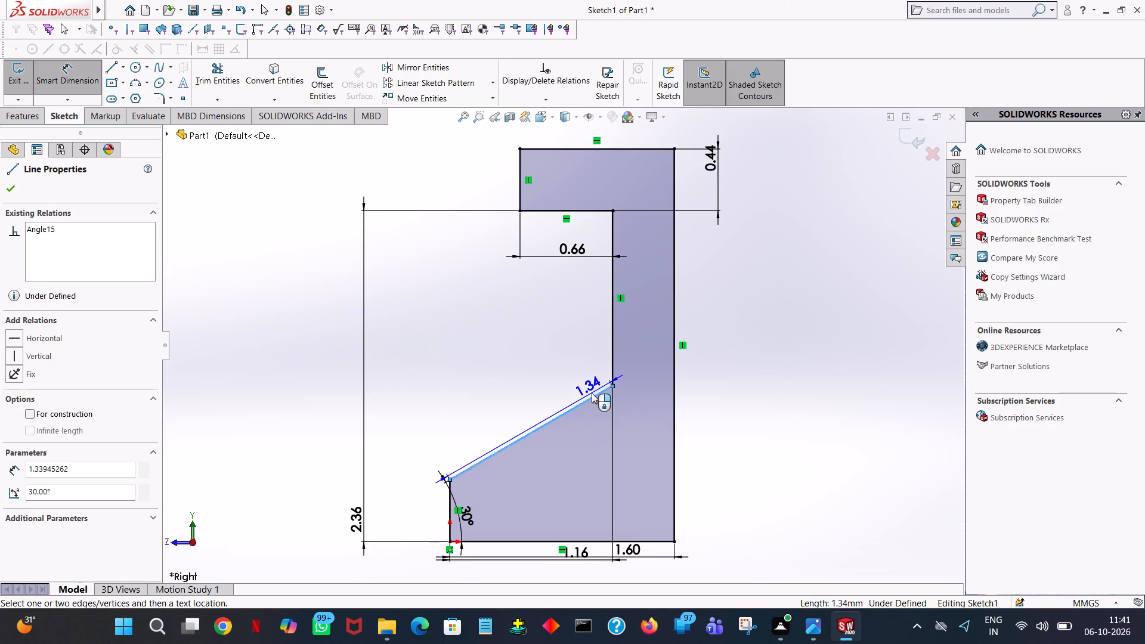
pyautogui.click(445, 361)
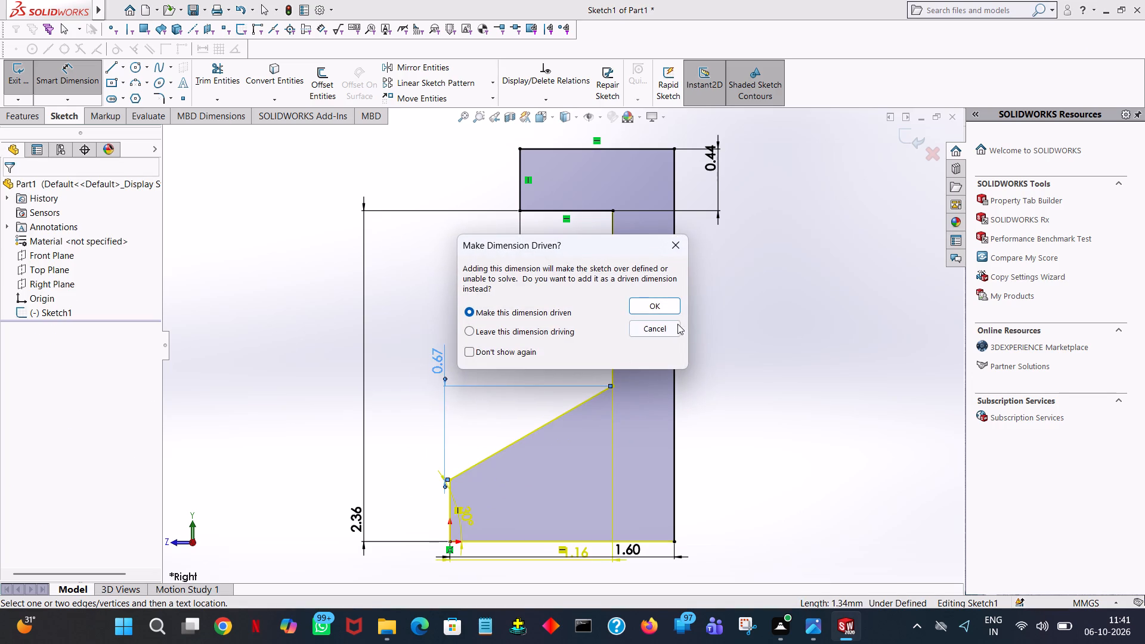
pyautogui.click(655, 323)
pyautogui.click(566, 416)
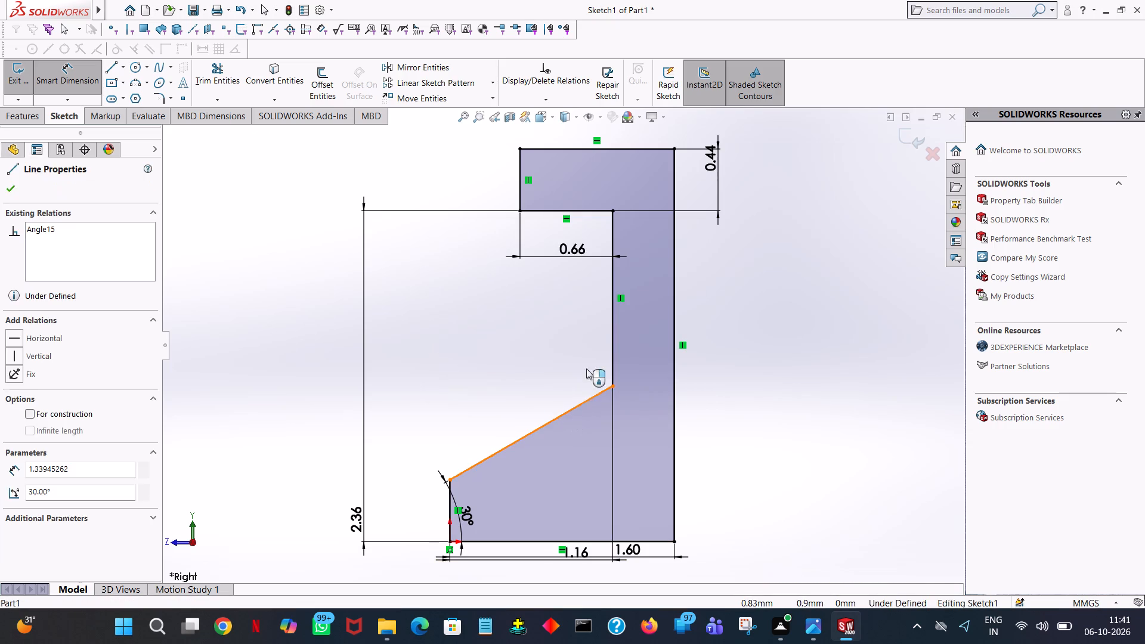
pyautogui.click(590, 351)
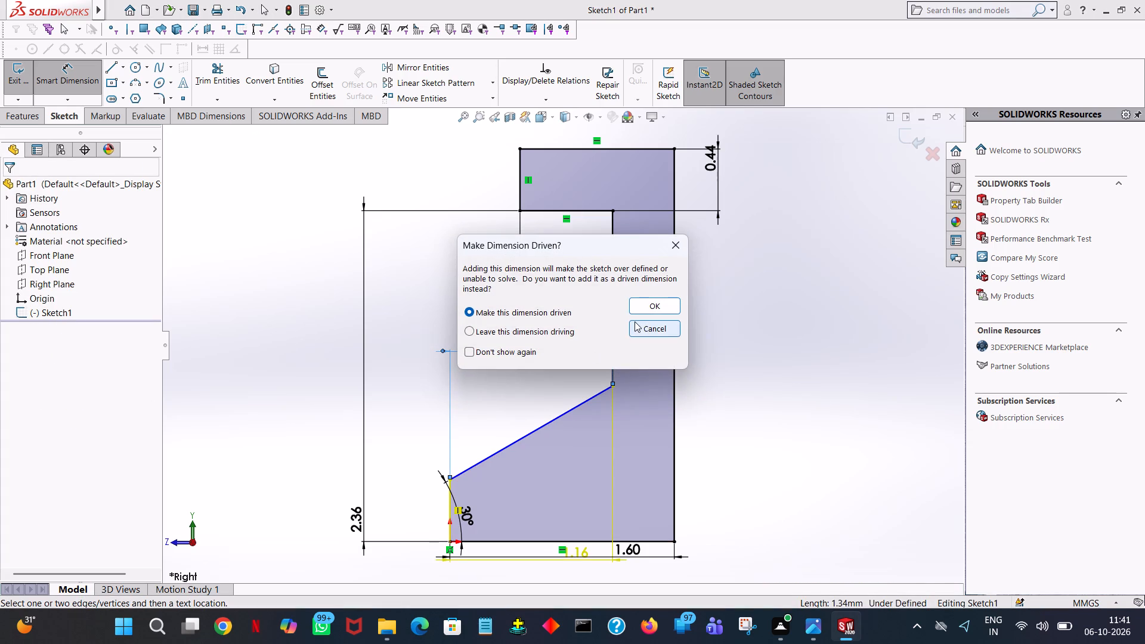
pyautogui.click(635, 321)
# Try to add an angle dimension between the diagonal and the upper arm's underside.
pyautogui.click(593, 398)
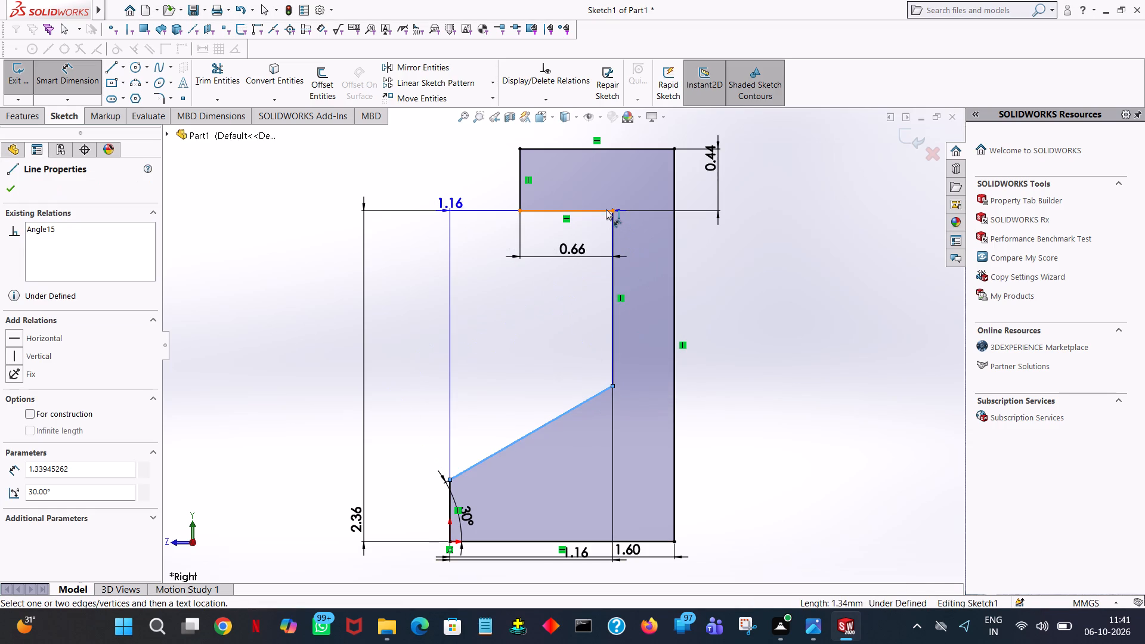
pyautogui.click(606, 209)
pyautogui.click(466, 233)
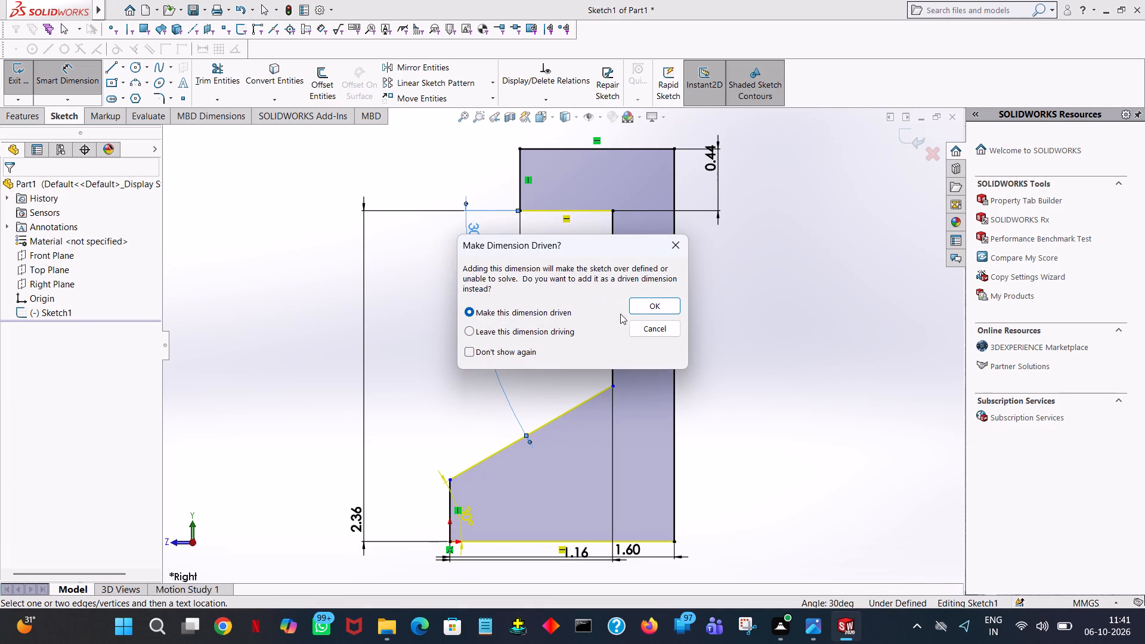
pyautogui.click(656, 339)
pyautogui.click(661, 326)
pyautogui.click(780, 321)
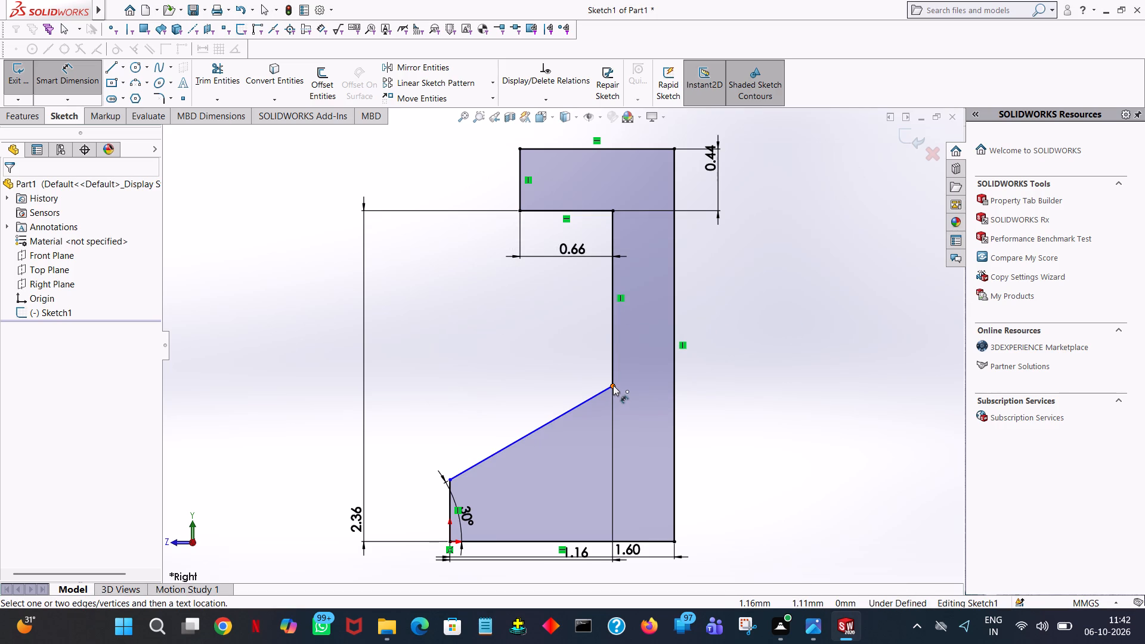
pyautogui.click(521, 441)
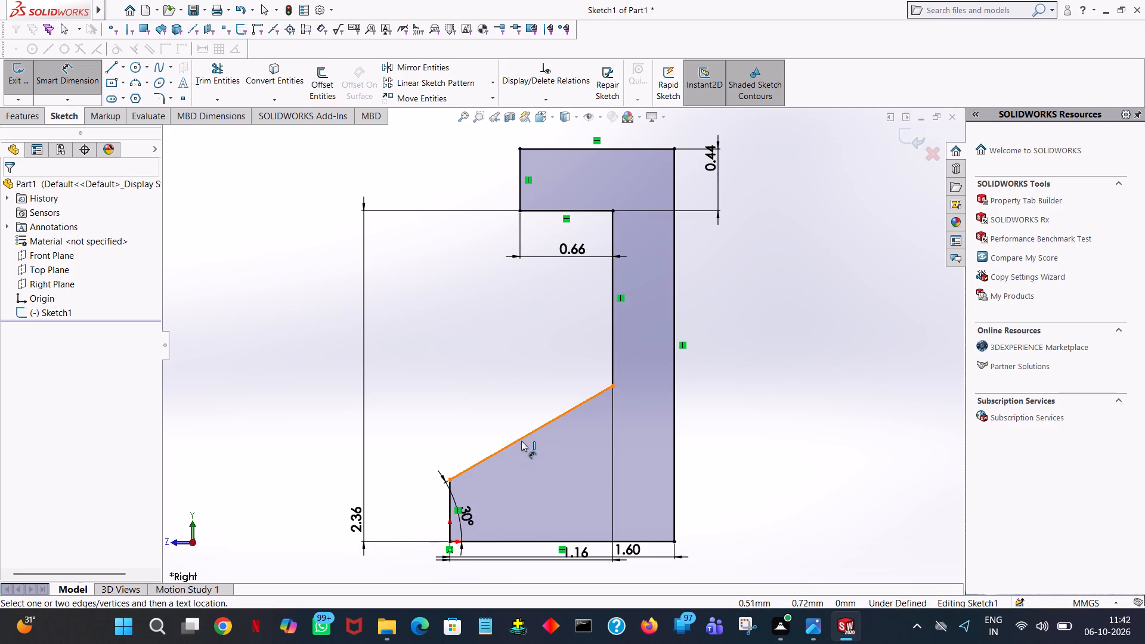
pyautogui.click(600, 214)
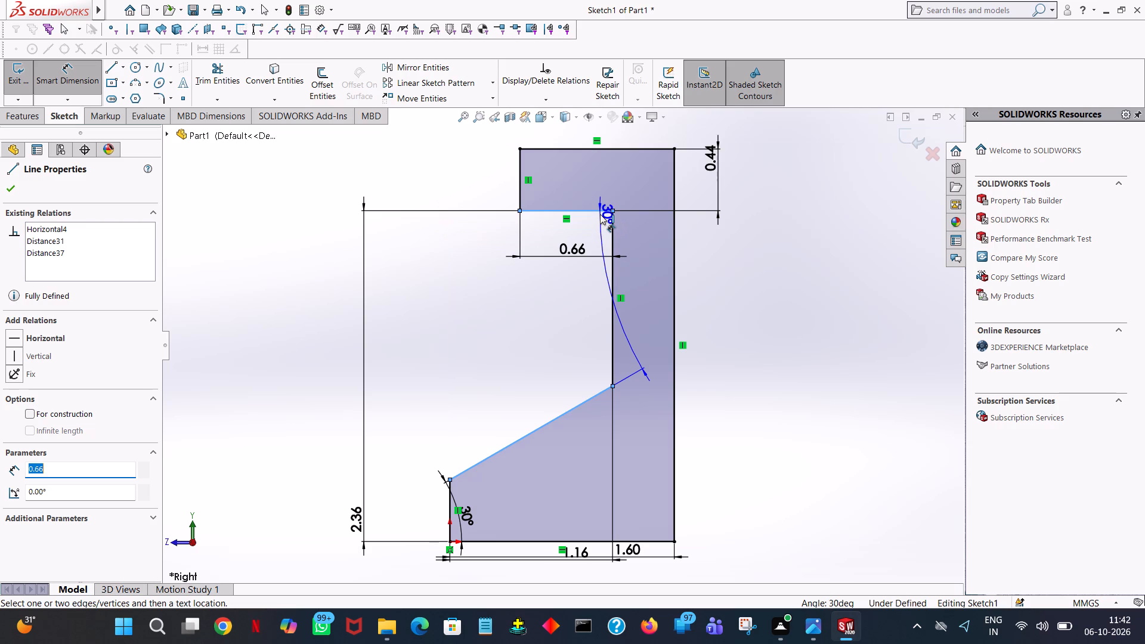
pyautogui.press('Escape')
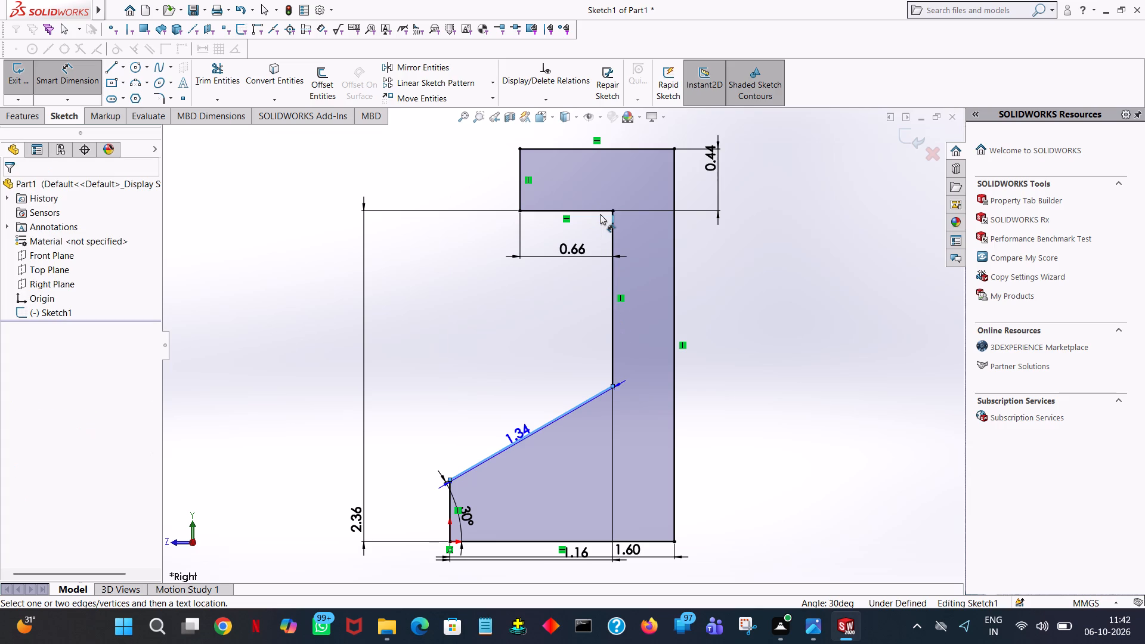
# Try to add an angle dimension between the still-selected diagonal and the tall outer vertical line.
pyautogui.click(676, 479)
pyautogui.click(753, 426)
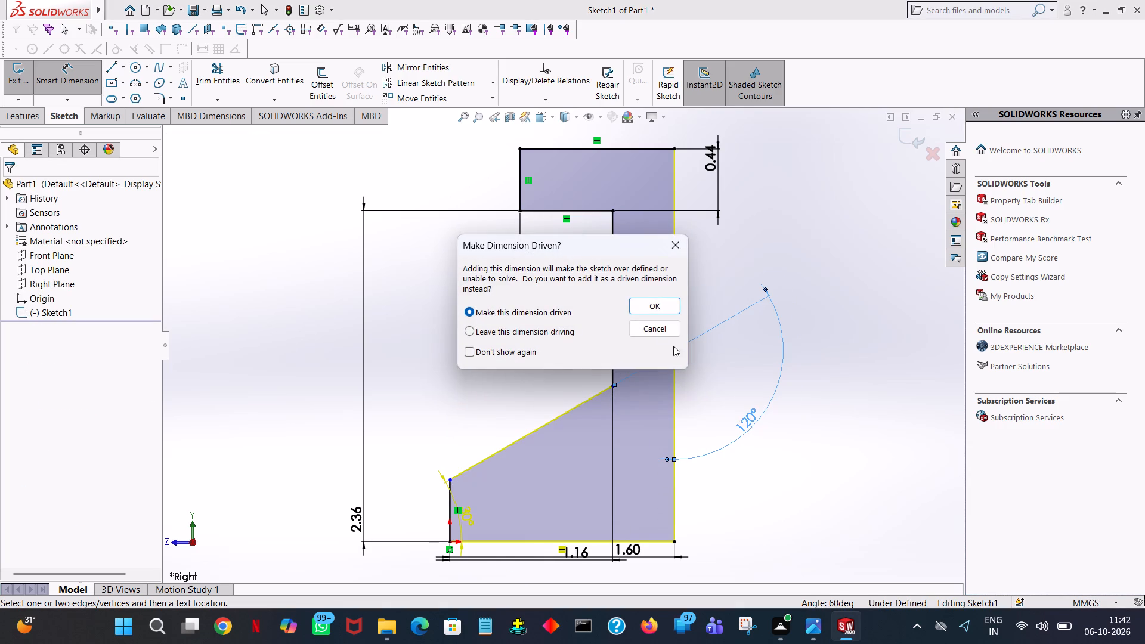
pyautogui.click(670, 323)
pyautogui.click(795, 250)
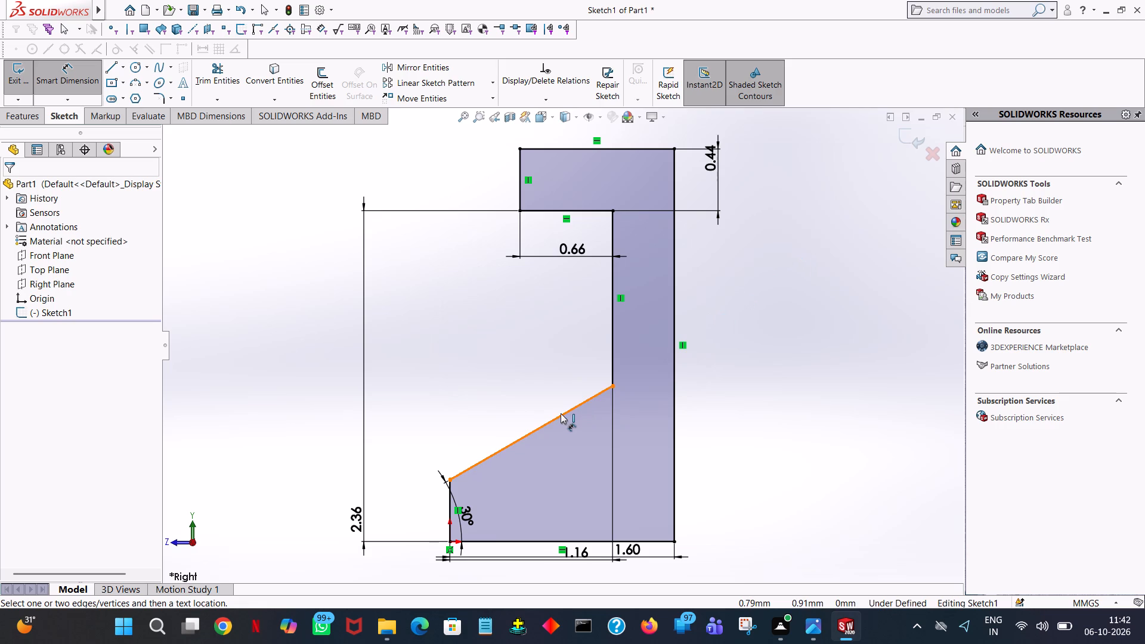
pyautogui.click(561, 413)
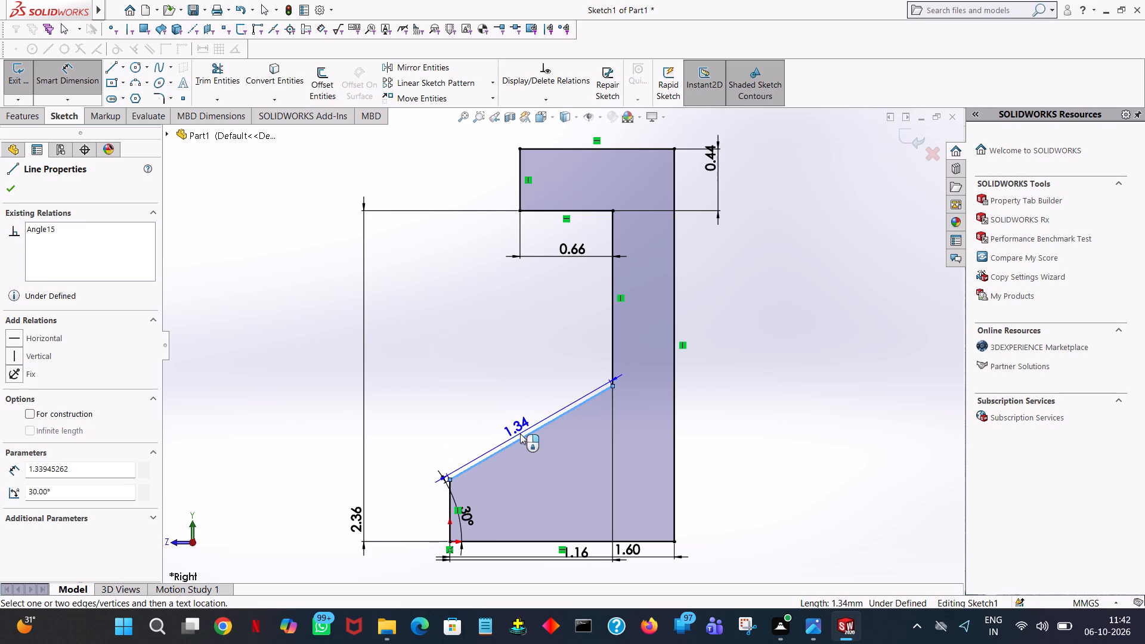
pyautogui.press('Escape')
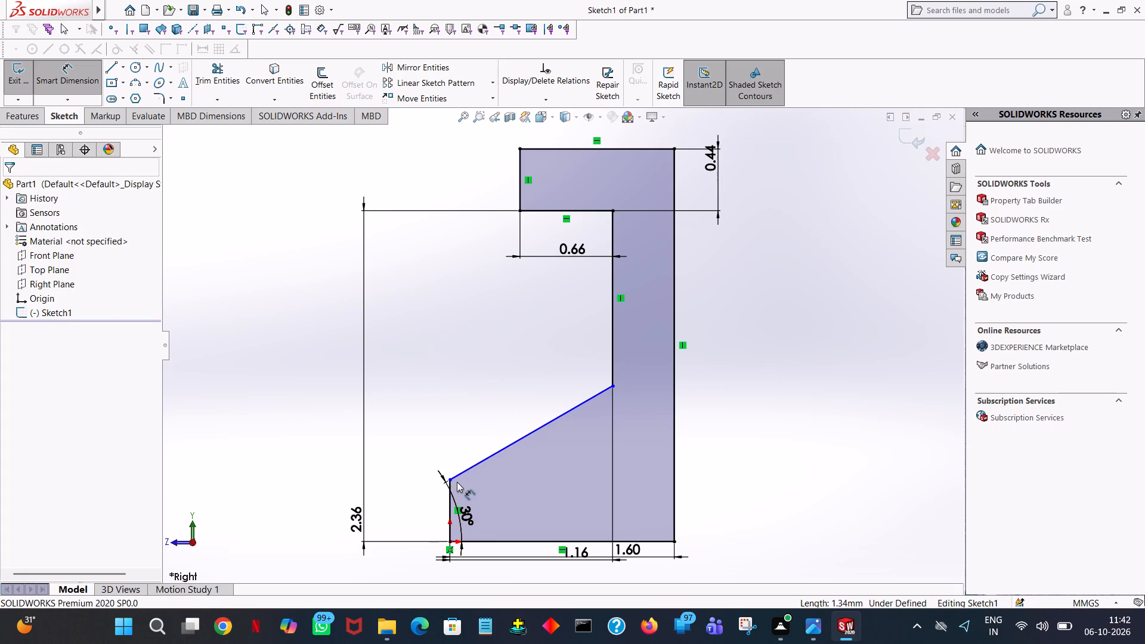
# Dimension the short vertical edge from the diagonal's lower endpoint to the origin, keeping its drawn height and placing it outside the profile.
pyautogui.click(452, 481)
pyautogui.click(450, 539)
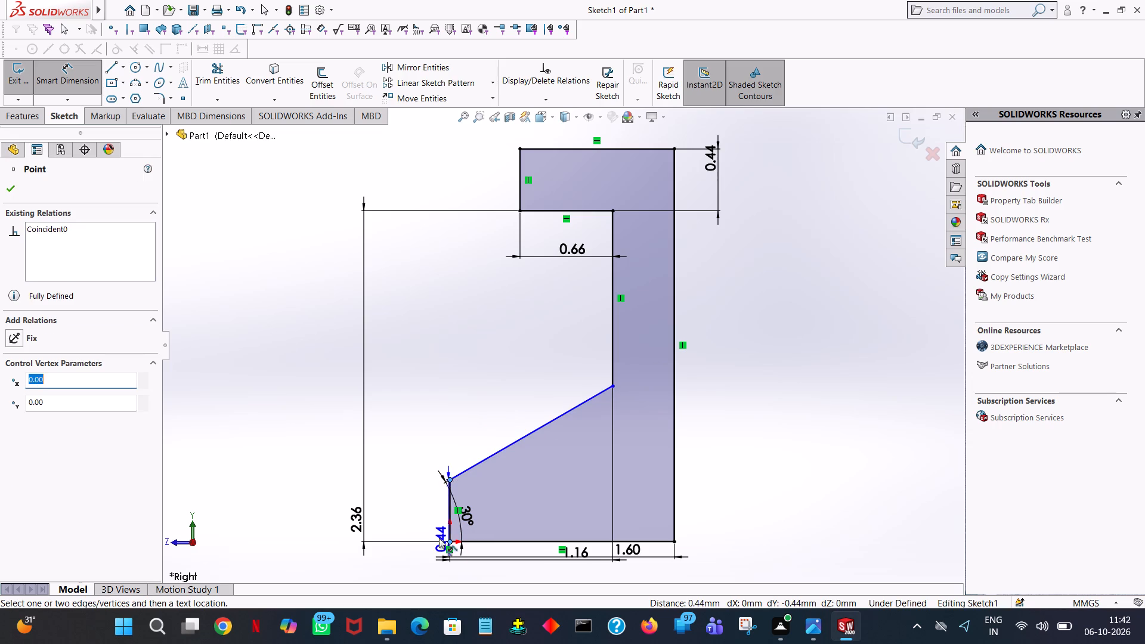
pyautogui.click(368, 534)
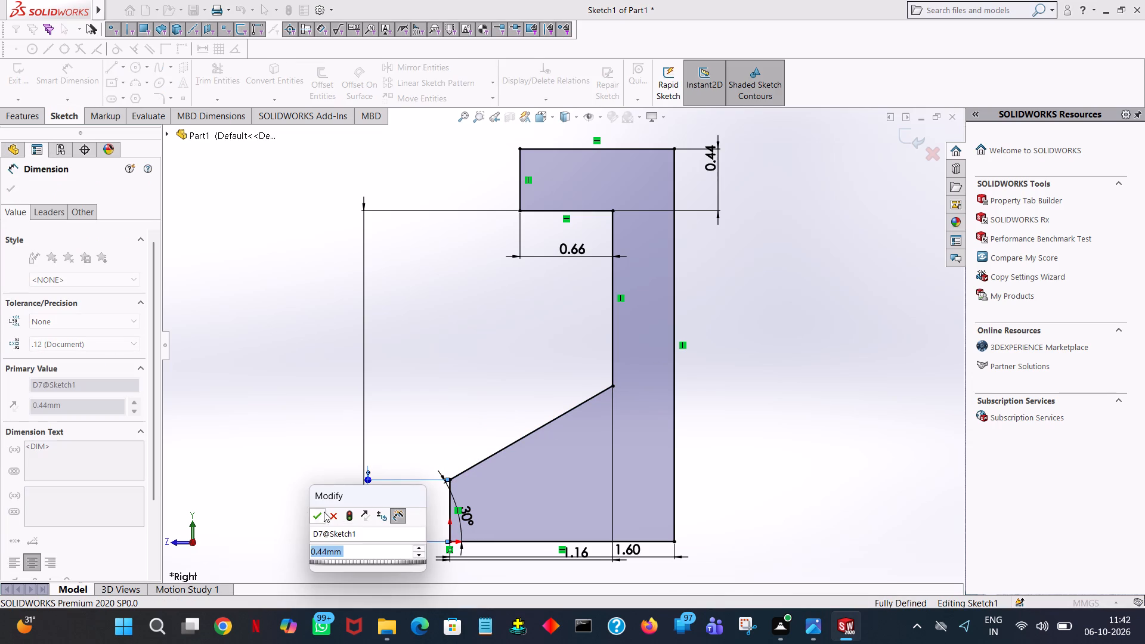
pyautogui.click(318, 511)
pyautogui.click(352, 348)
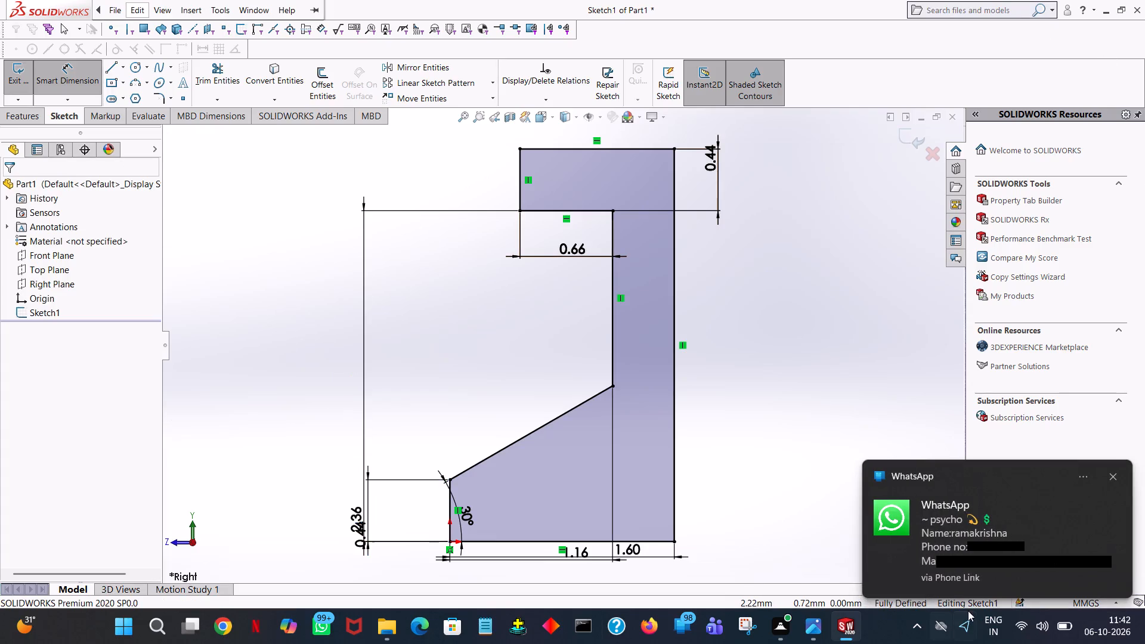
# Start a boss extrude of the side profile from the sketch plane and set its depth to 2 mm.
pyautogui.click(32, 123)
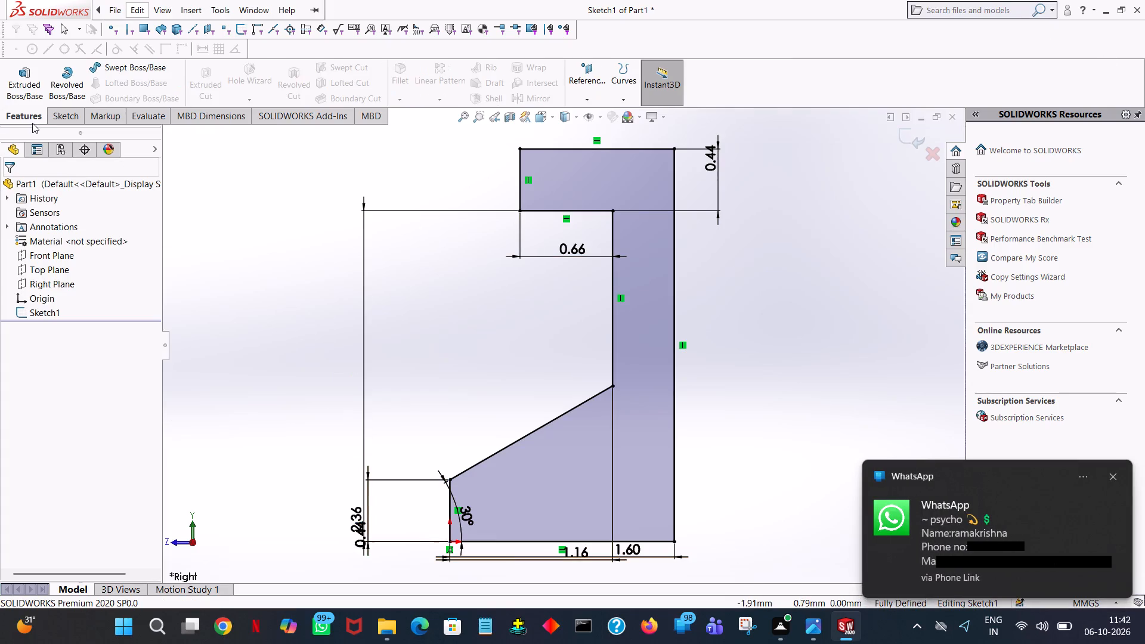
pyautogui.click(39, 87)
pyautogui.moveTo(267, 308); pyautogui.dragTo(296, 321, button='middle')
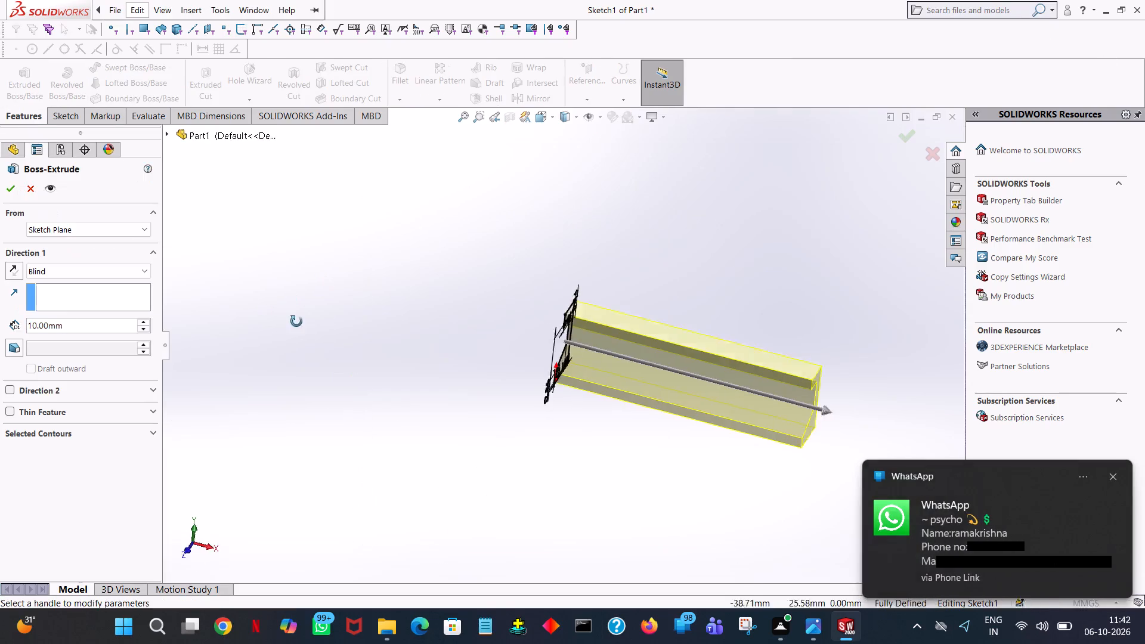
pyautogui.moveTo(296, 321); pyautogui.dragTo(199, 201, button='middle')
pyautogui.moveTo(193, 279); pyautogui.dragTo(209, 322, button='middle')
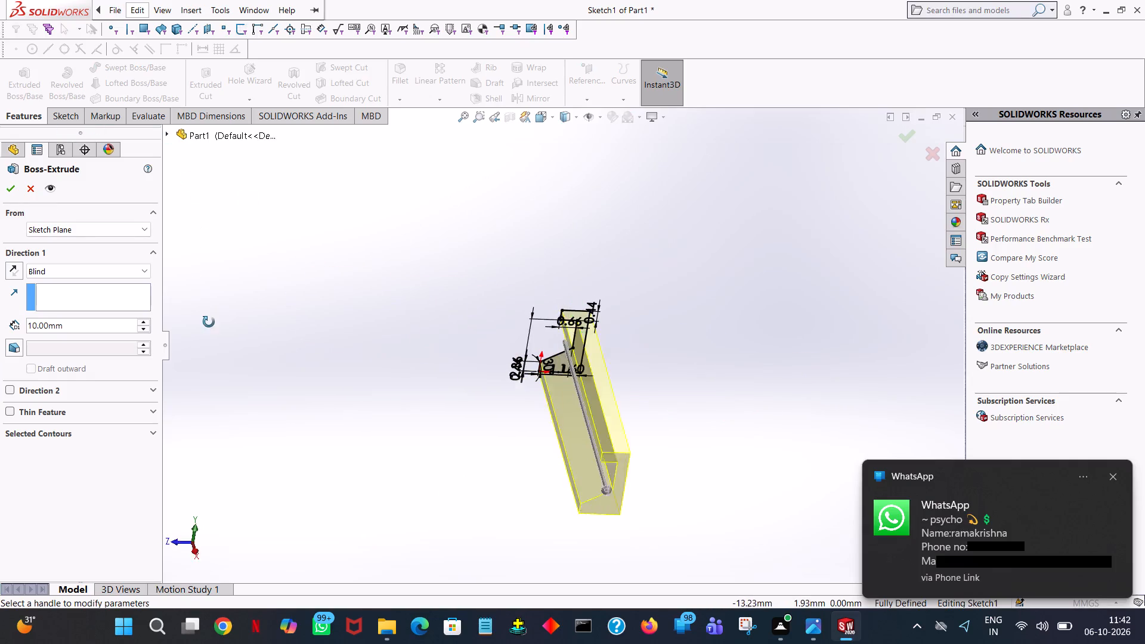
pyautogui.moveTo(209, 322); pyautogui.dragTo(229, 287, button='middle')
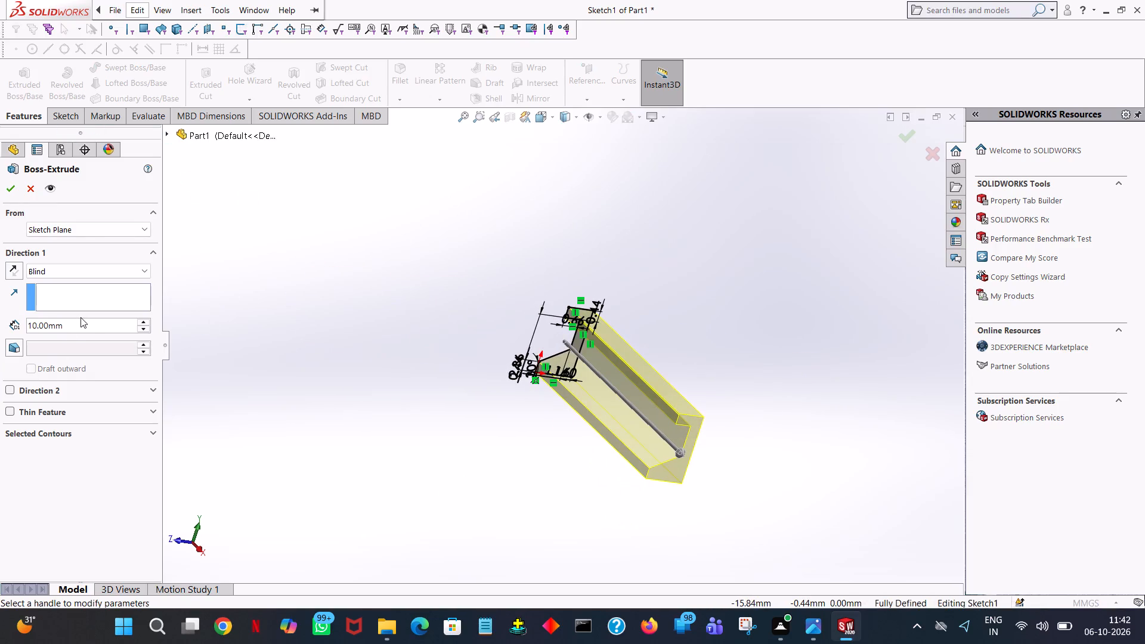
pyautogui.doubleClick(73, 324)
pyautogui.press('2')
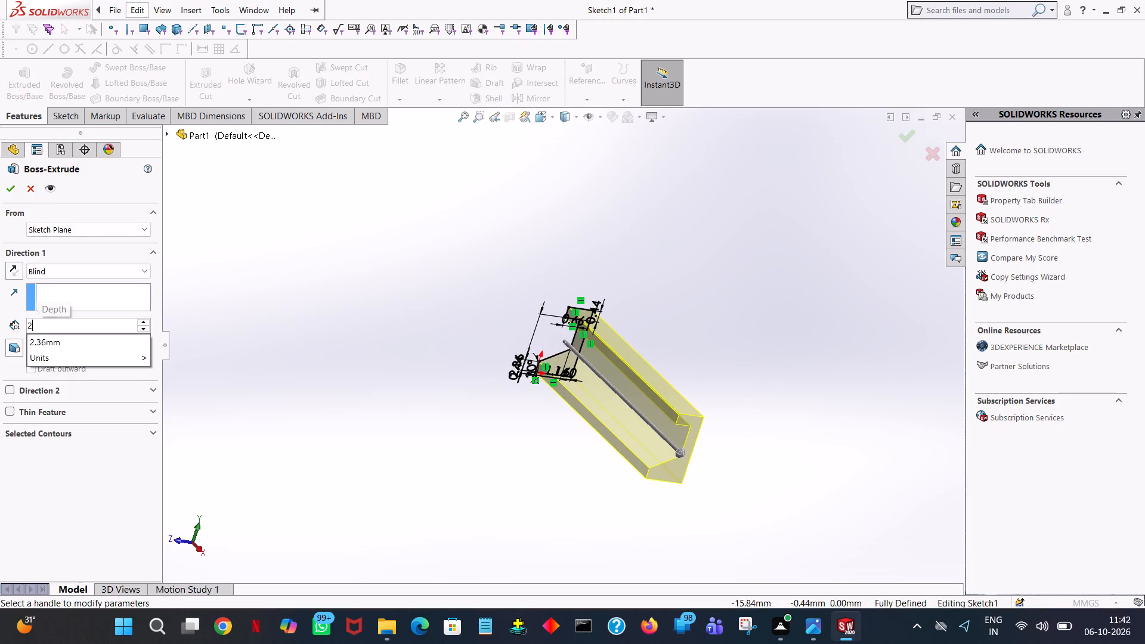
pyautogui.click(294, 280)
# Set the extrusion's end condition to Mid Plane and finish the 2 mm boss extrude.
pyautogui.moveTo(418, 306); pyautogui.dragTo(343, 281, button='middle')
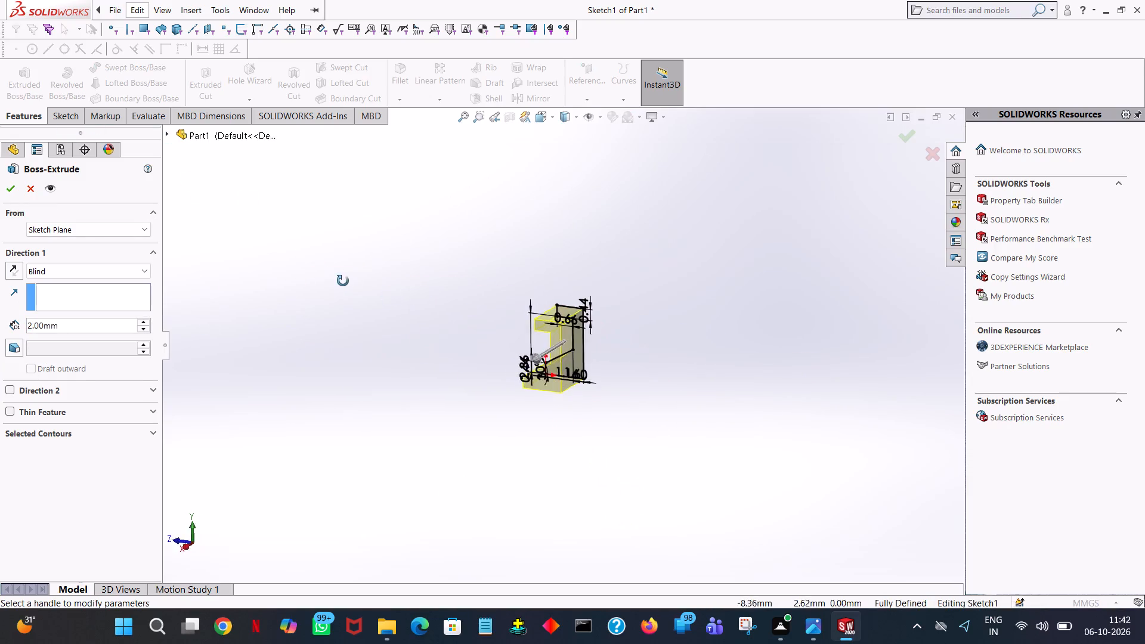
pyautogui.moveTo(343, 281); pyautogui.dragTo(468, 406, button='middle')
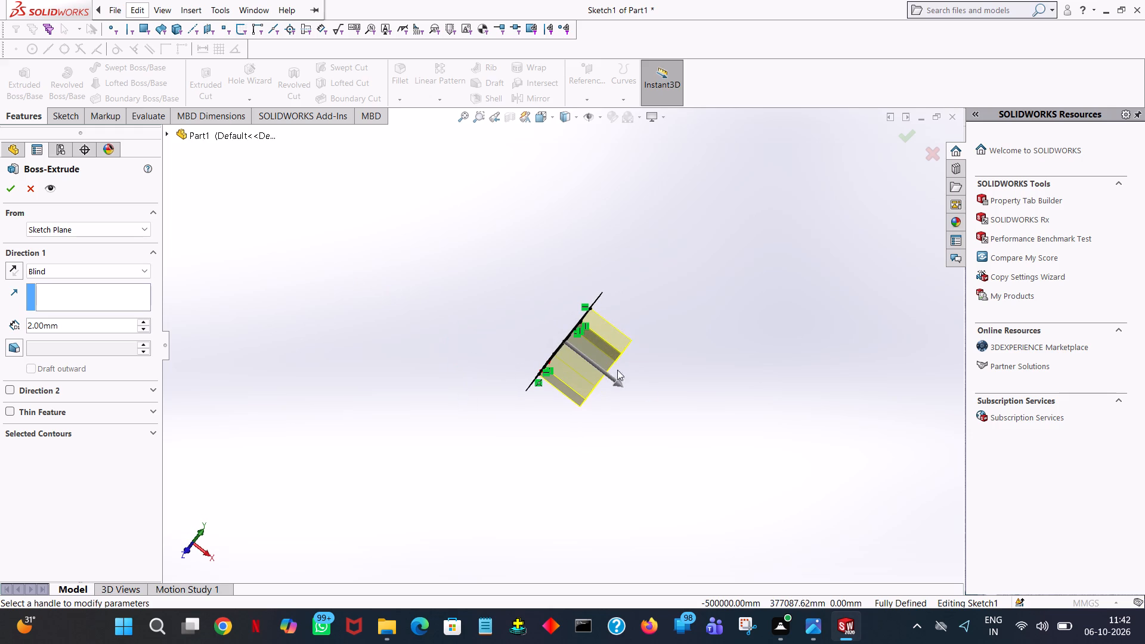
pyautogui.moveTo(642, 397); pyautogui.dragTo(556, 187, button='middle')
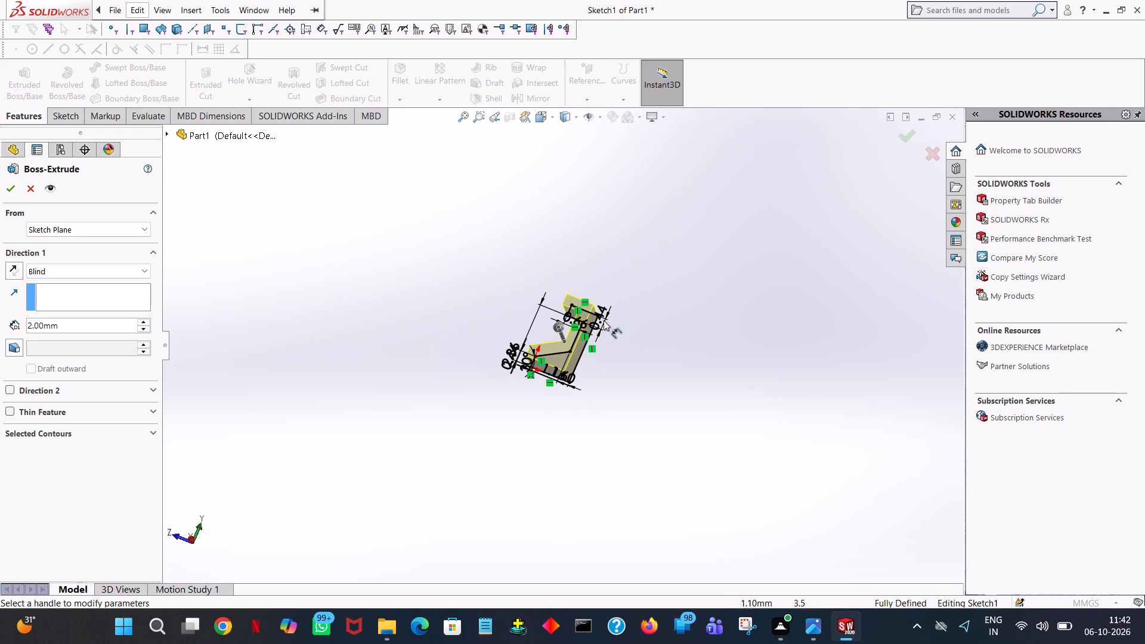
pyautogui.keyDown('ctrl'); pyautogui.scroll(-4, 623, 367); pyautogui.keyUp('ctrl')
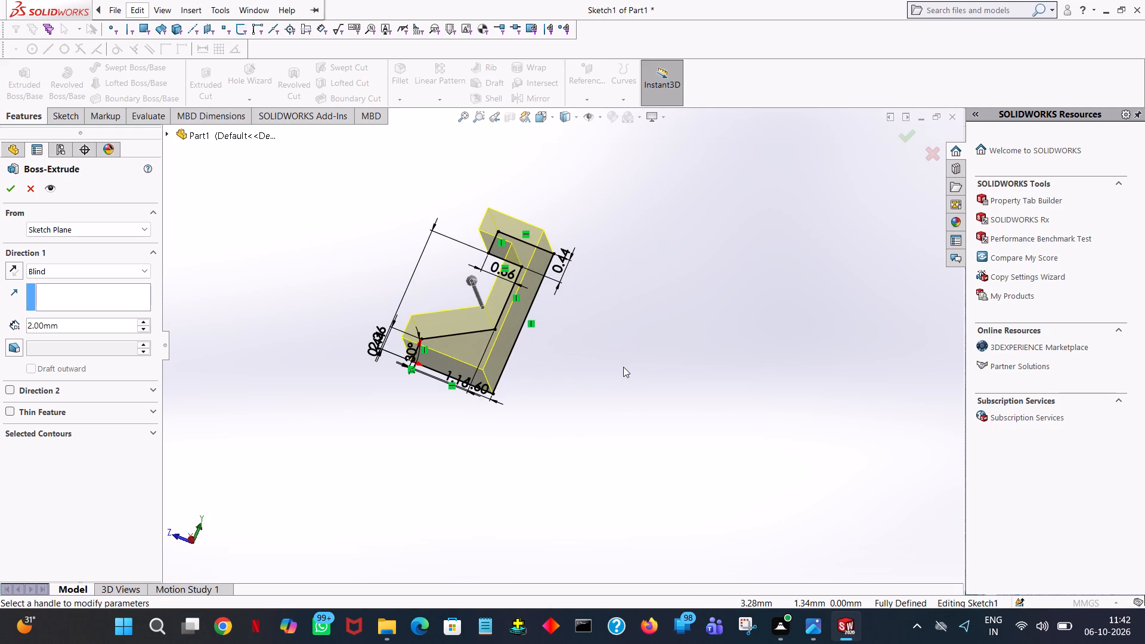
pyautogui.moveTo(599, 342); pyautogui.dragTo(632, 384, button='middle')
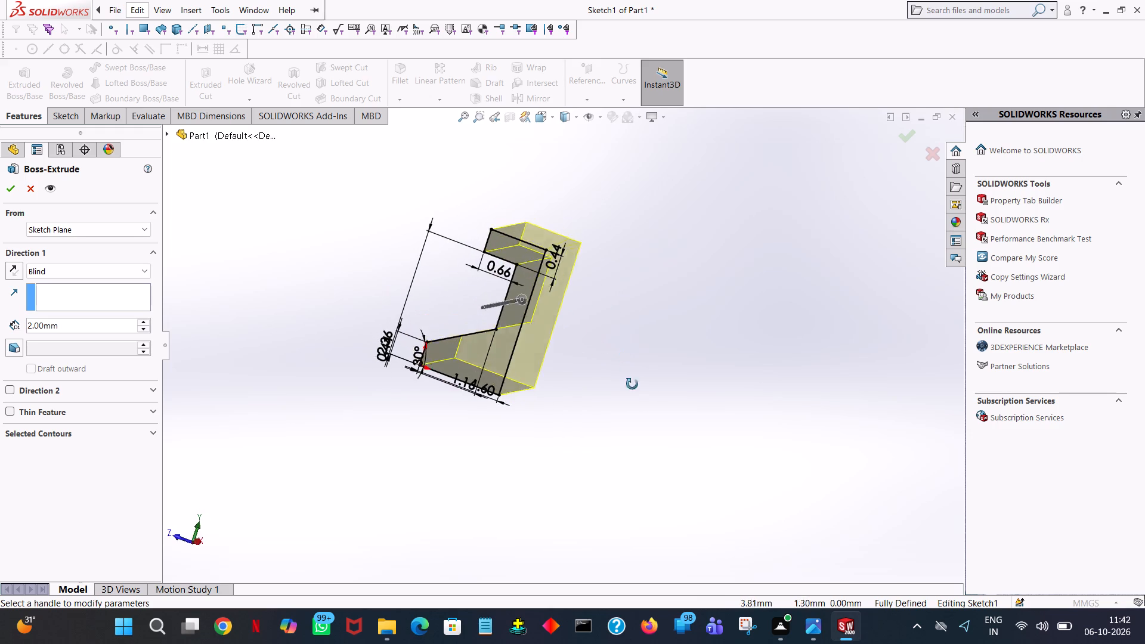
pyautogui.moveTo(632, 384); pyautogui.dragTo(651, 438, button='middle')
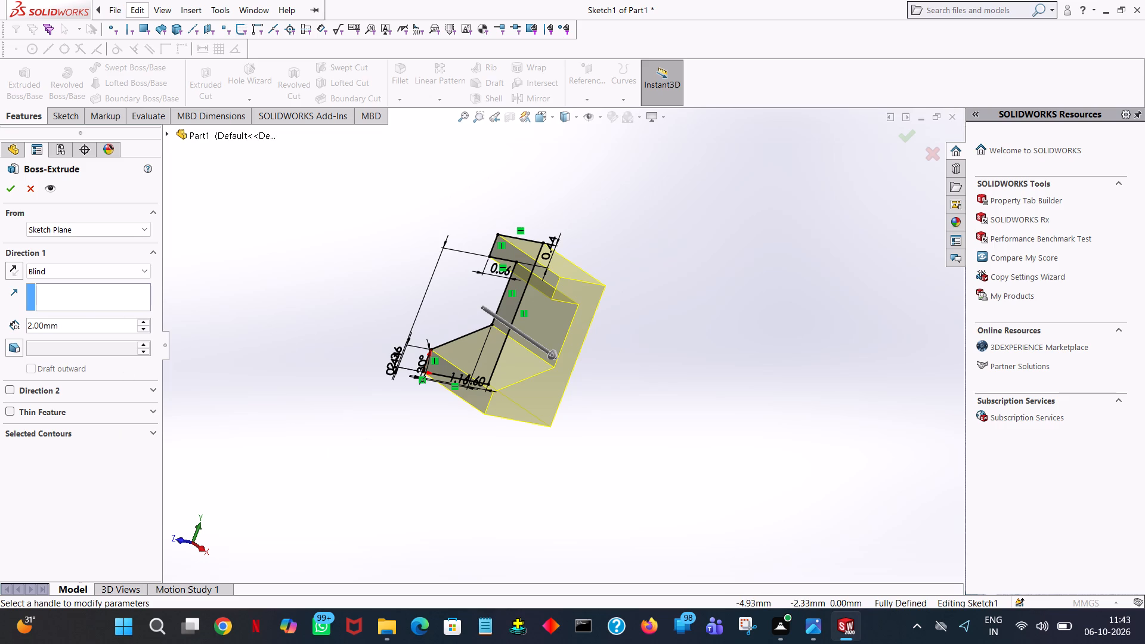
pyautogui.click(120, 268)
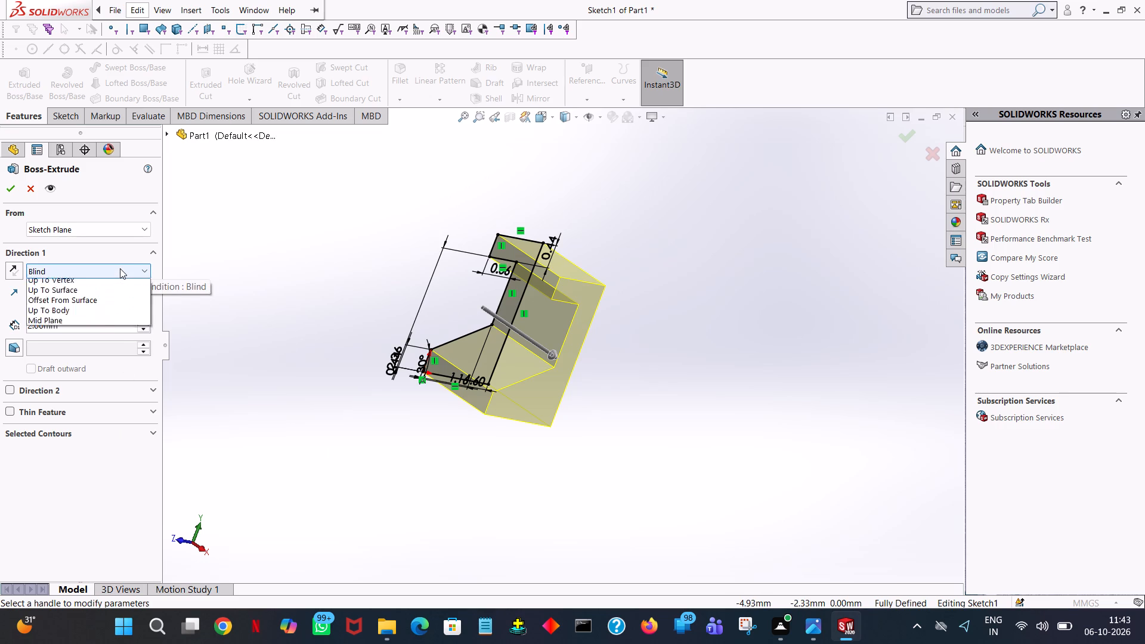
pyautogui.click(72, 338)
pyautogui.moveTo(295, 283); pyautogui.dragTo(298, 246, button='middle')
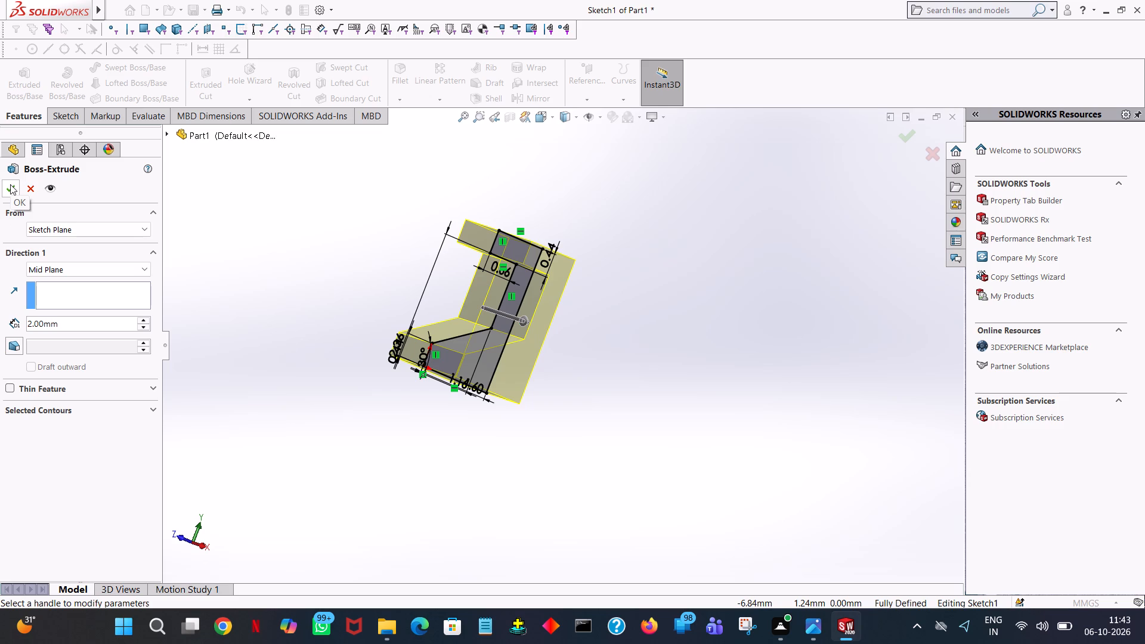
pyautogui.click(8, 192)
pyautogui.click(673, 231)
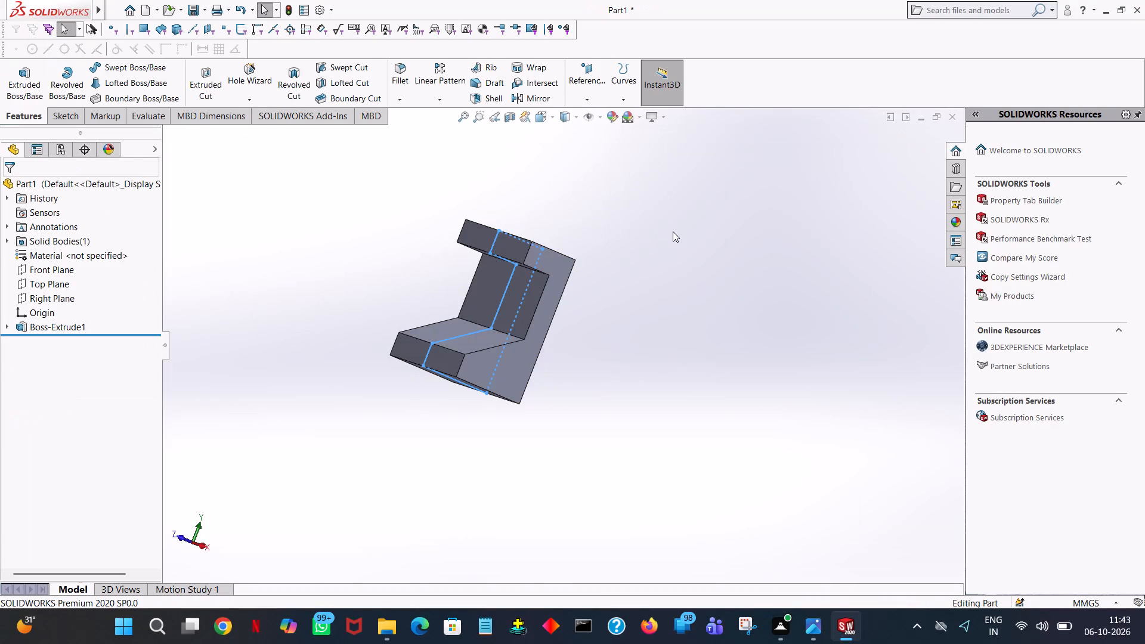
# Start an extruded cut and open its sketch on the top face of the bracket's upper arm.
pyautogui.moveTo(673, 231); pyautogui.dragTo(648, 255, button='middle')
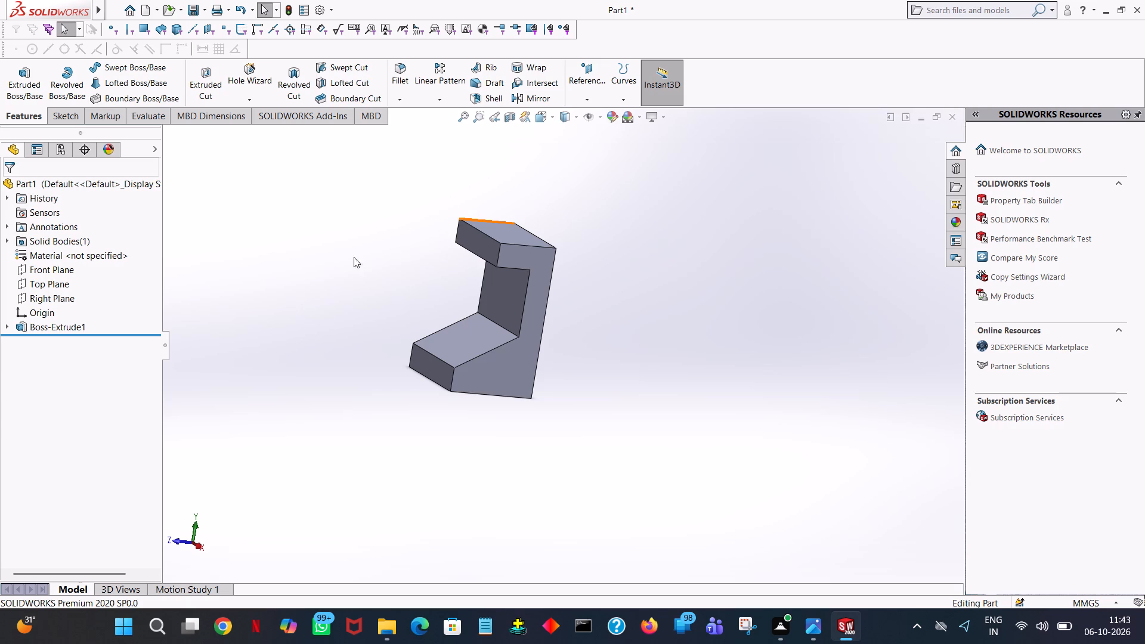
pyautogui.moveTo(643, 232); pyautogui.dragTo(649, 221, button='middle')
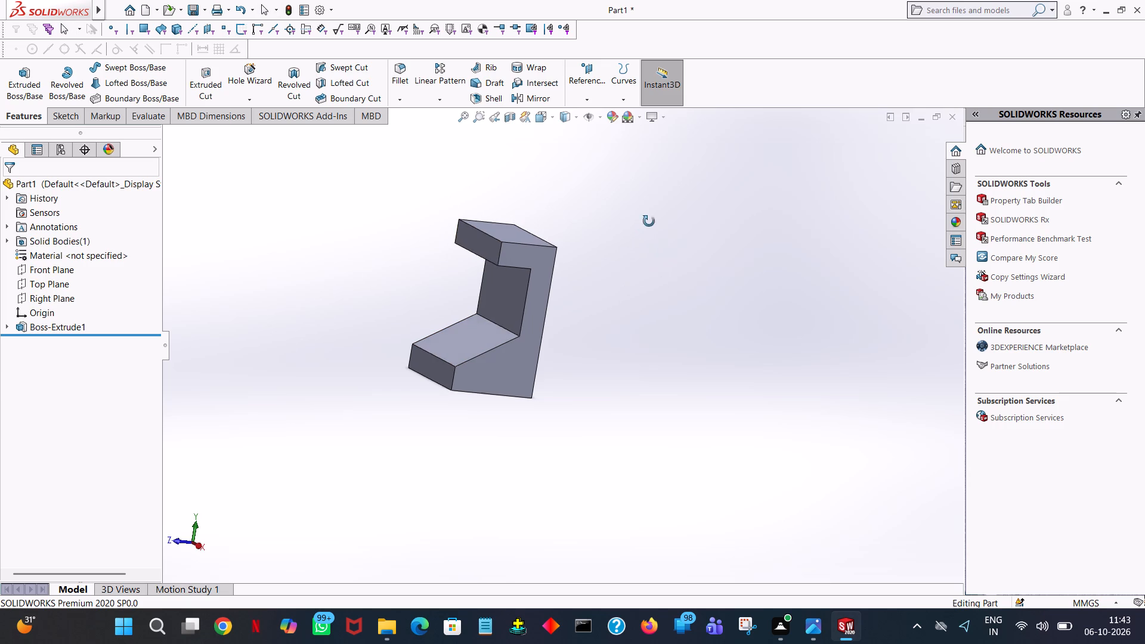
pyautogui.moveTo(649, 221); pyautogui.dragTo(655, 211, button='middle')
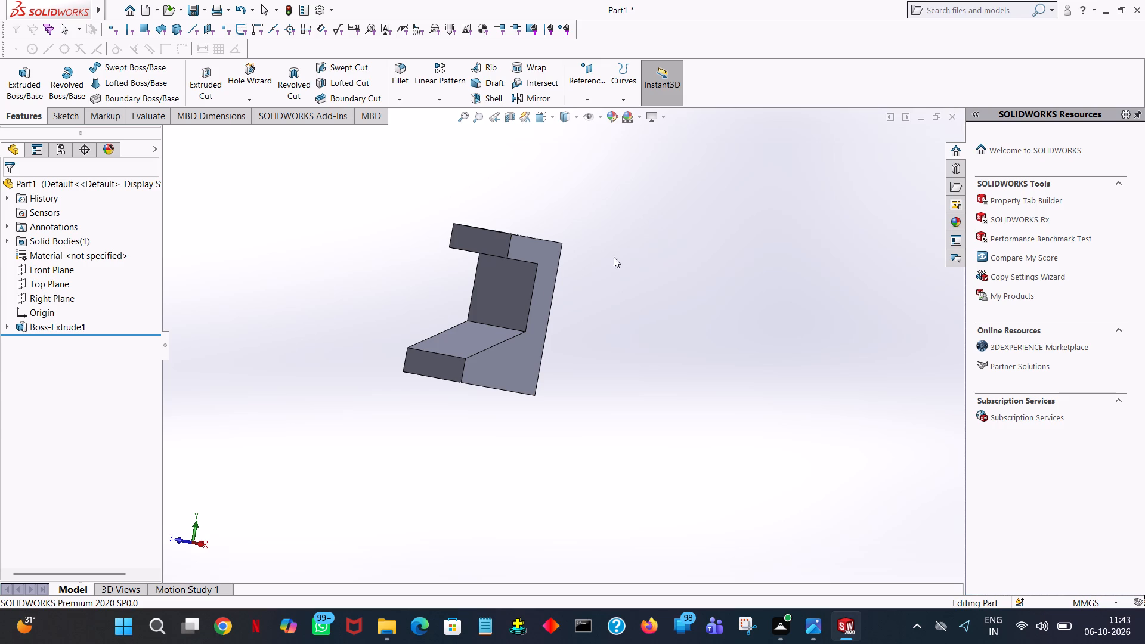
pyautogui.moveTo(354, 234); pyautogui.dragTo(410, 300, button='middle')
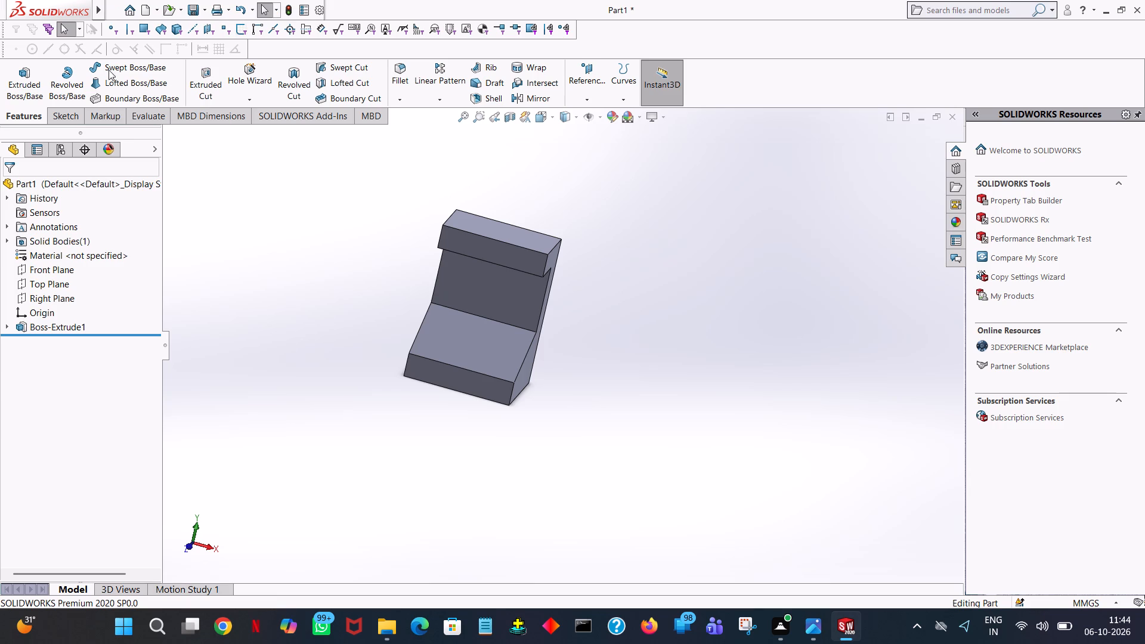
pyautogui.click(210, 83)
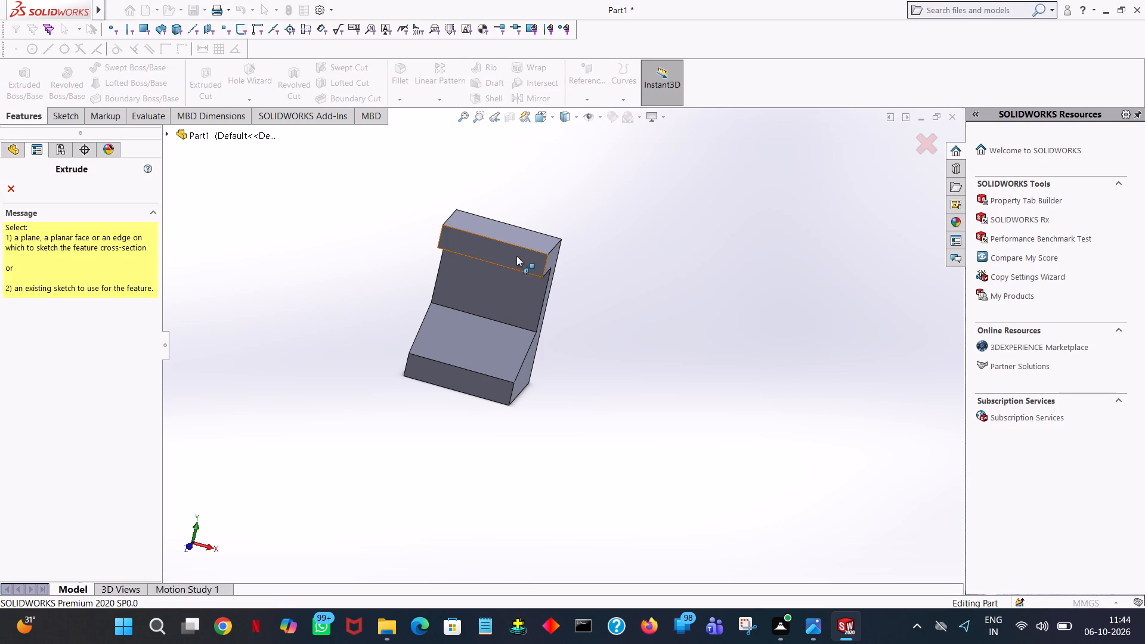
pyautogui.moveTo(556, 218); pyautogui.dragTo(571, 324, button='middle')
pyautogui.click(530, 251)
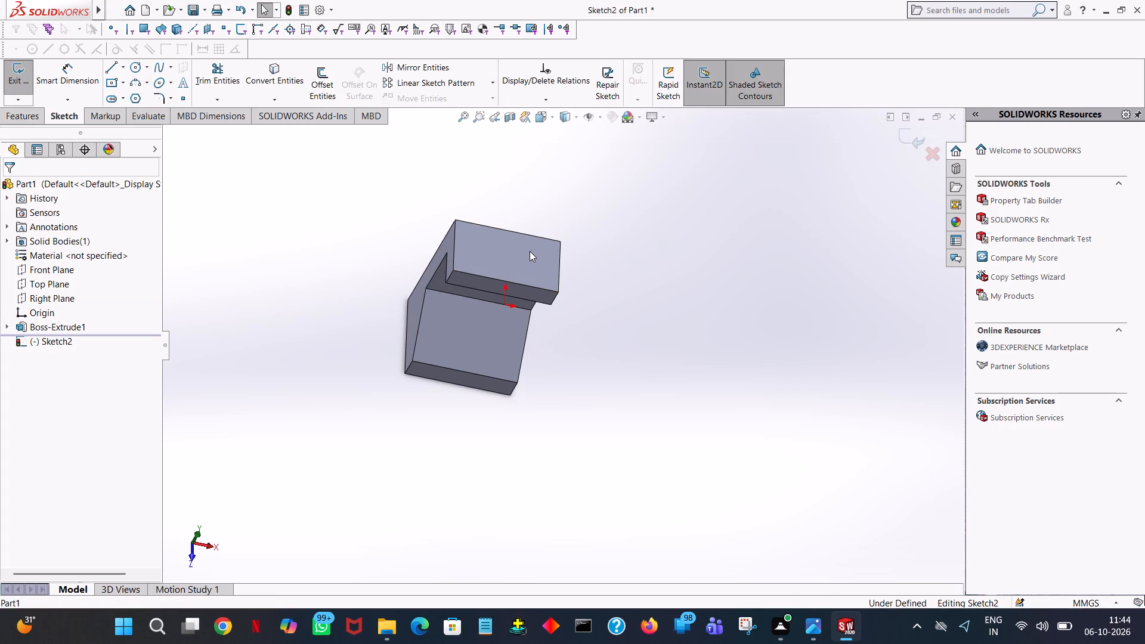
# Viewing the face straight on, draw a 0.60 mm line along its back edge, starting at the right back corner.
pyautogui.click(457, 114)
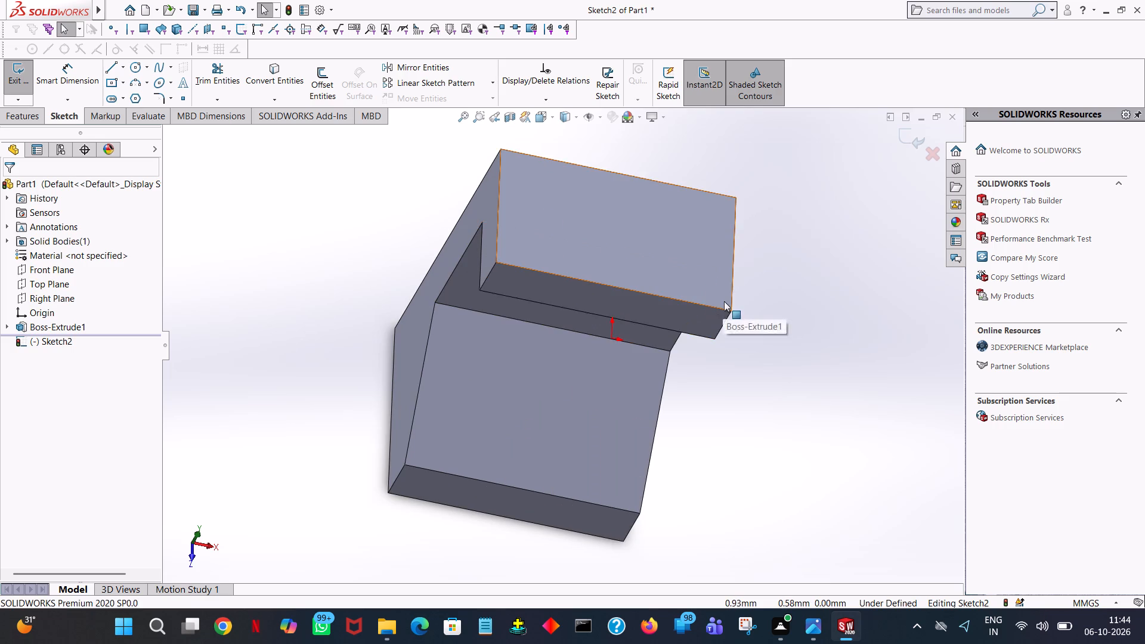
pyautogui.moveTo(724, 301); pyautogui.dragTo(660, 289, button='middle')
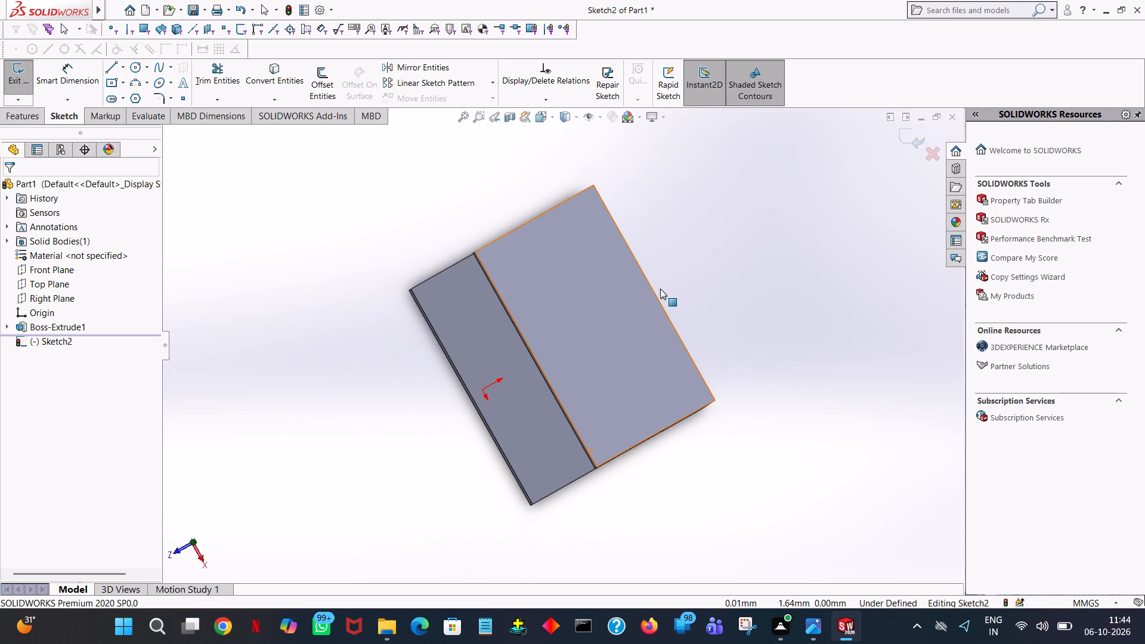
pyautogui.press('space')
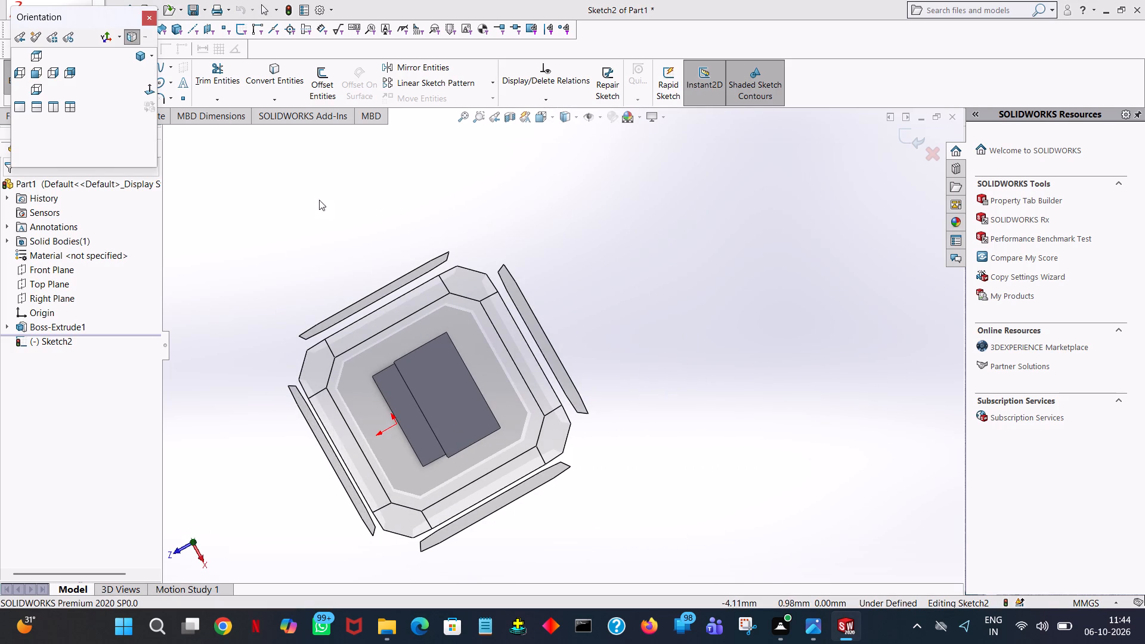
pyautogui.click(153, 86)
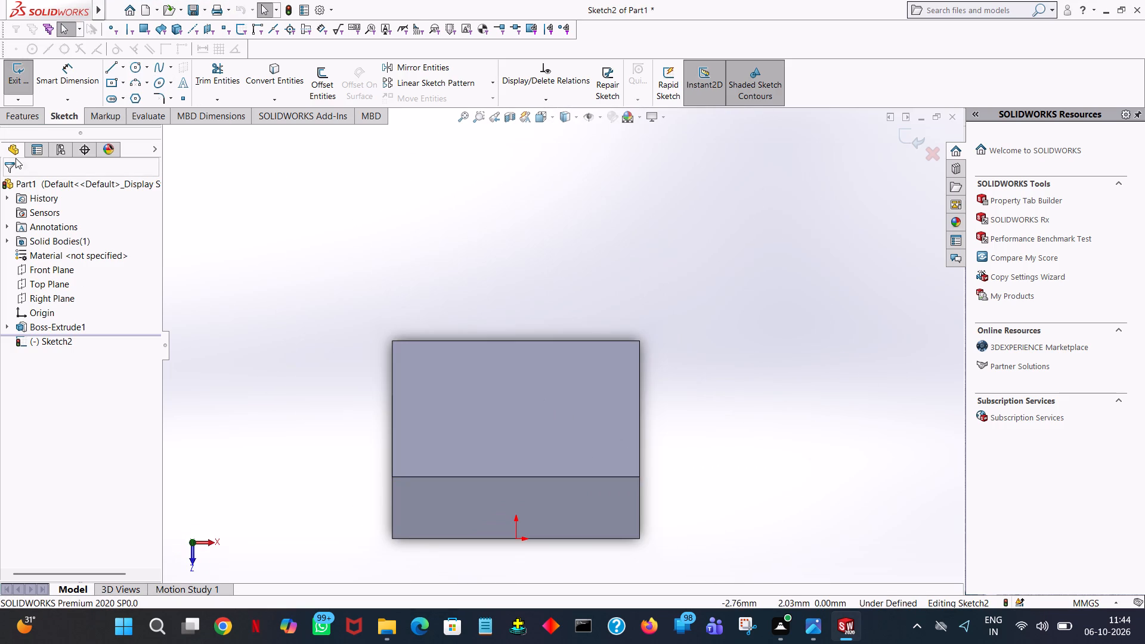
pyautogui.moveTo(691, 255); pyautogui.dragTo(692, 281, button='middle')
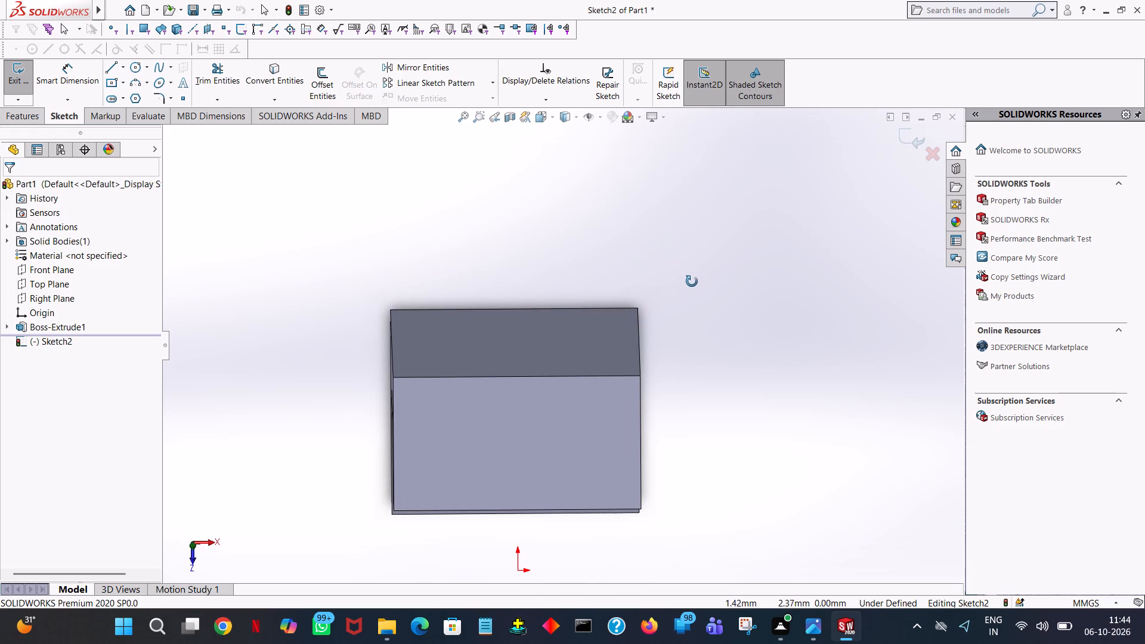
pyautogui.moveTo(692, 281); pyautogui.dragTo(697, 271, button='middle')
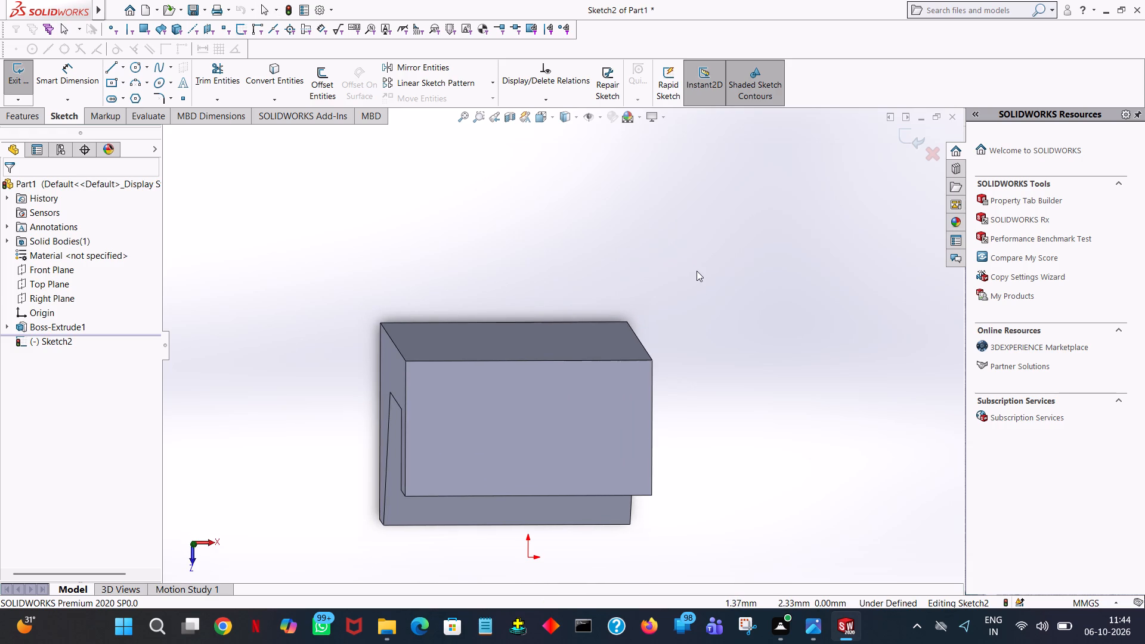
pyautogui.press('space')
pyautogui.click(152, 94)
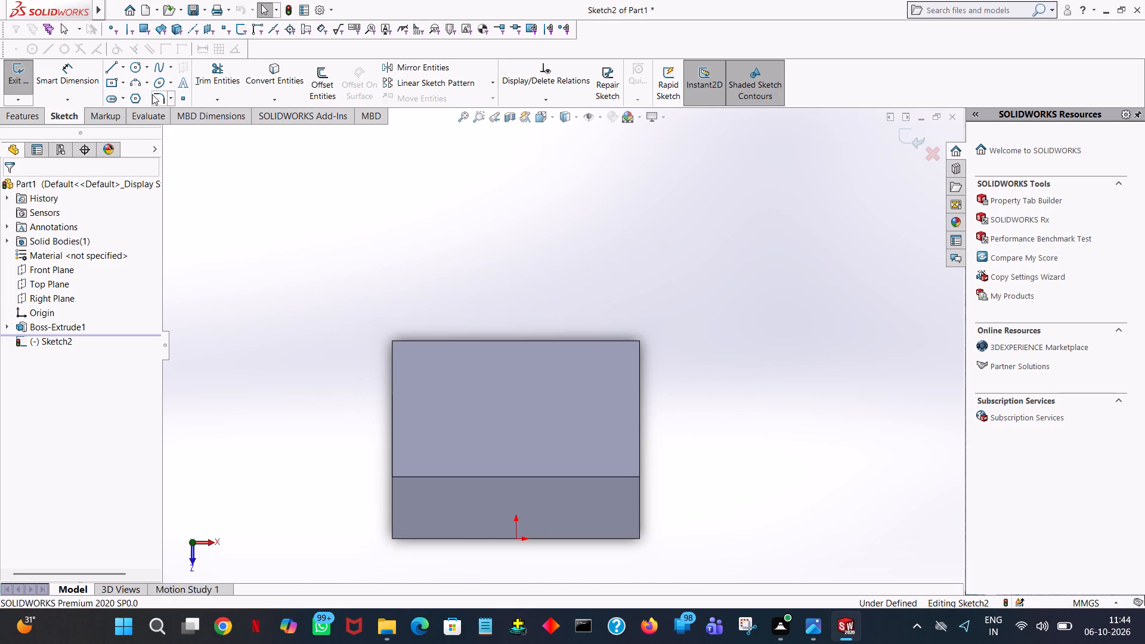
pyautogui.click(110, 69)
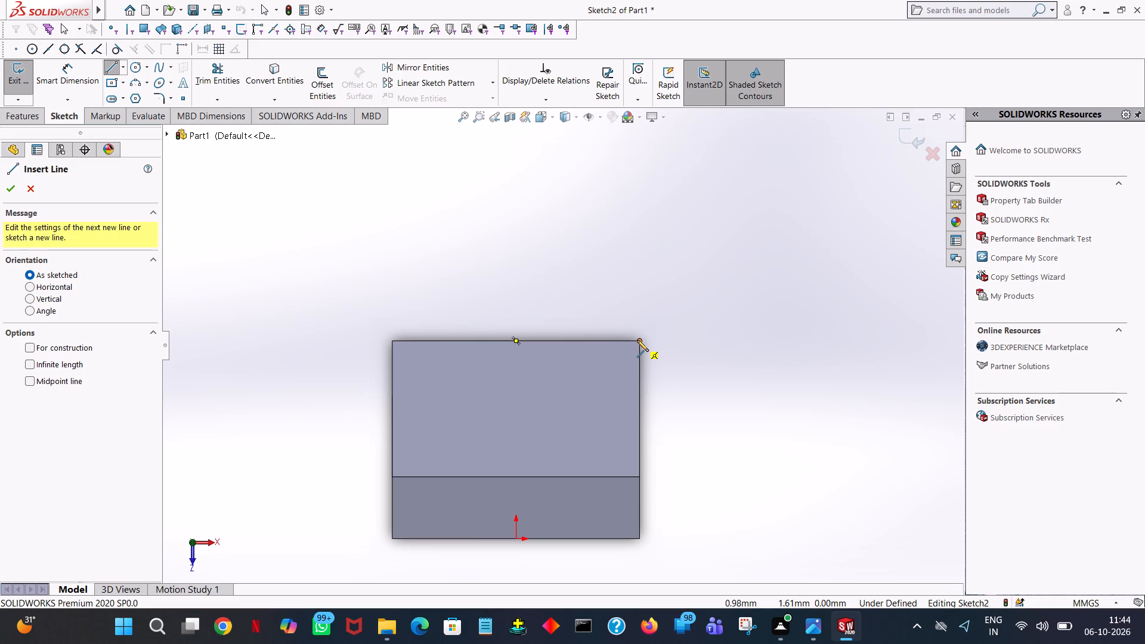
pyautogui.click(637, 340)
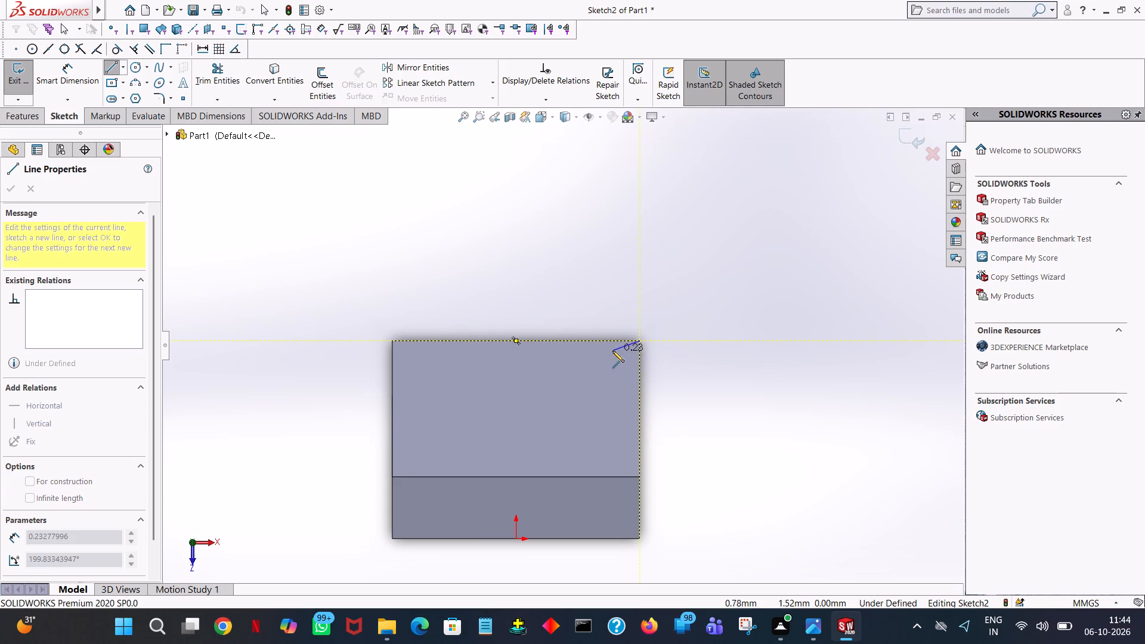
pyautogui.click(590, 338)
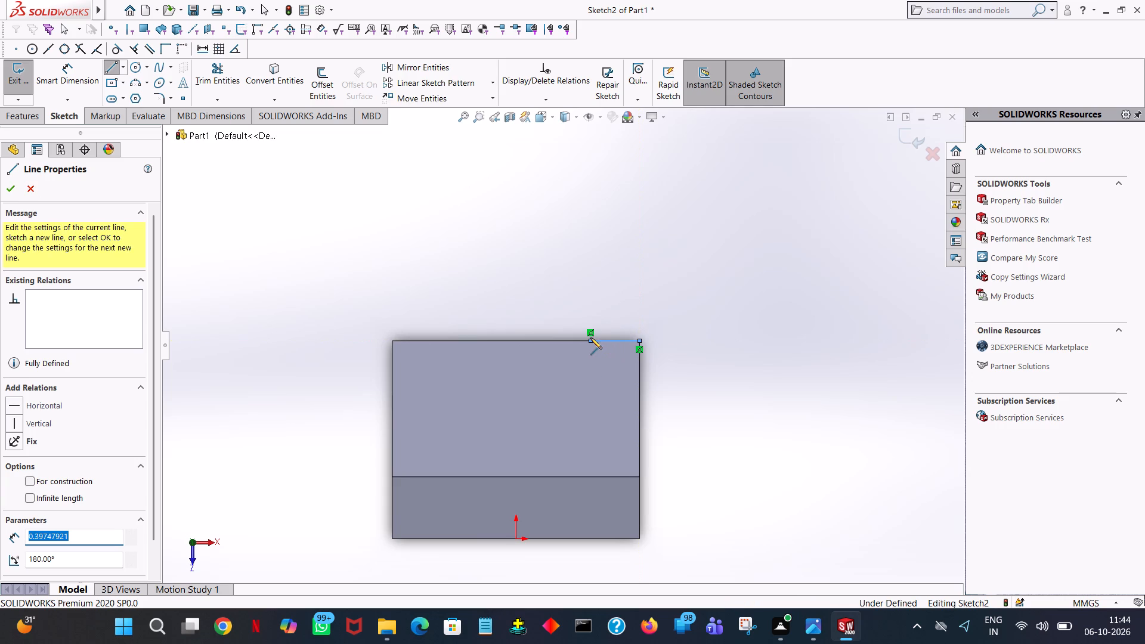
pyautogui.write('0.60')
pyautogui.press('Return')
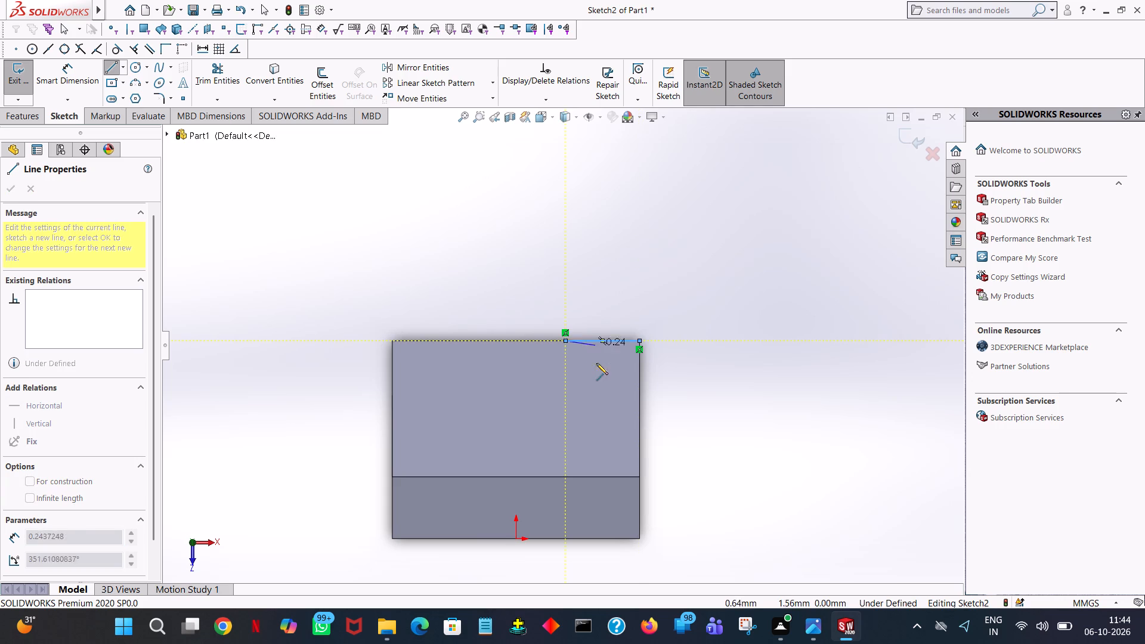
# Continue the line chain with a 0.60 mm vertical line from the back edge into the face.
pyautogui.click(563, 395)
pyautogui.write('0.60')
pyautogui.press('Return')
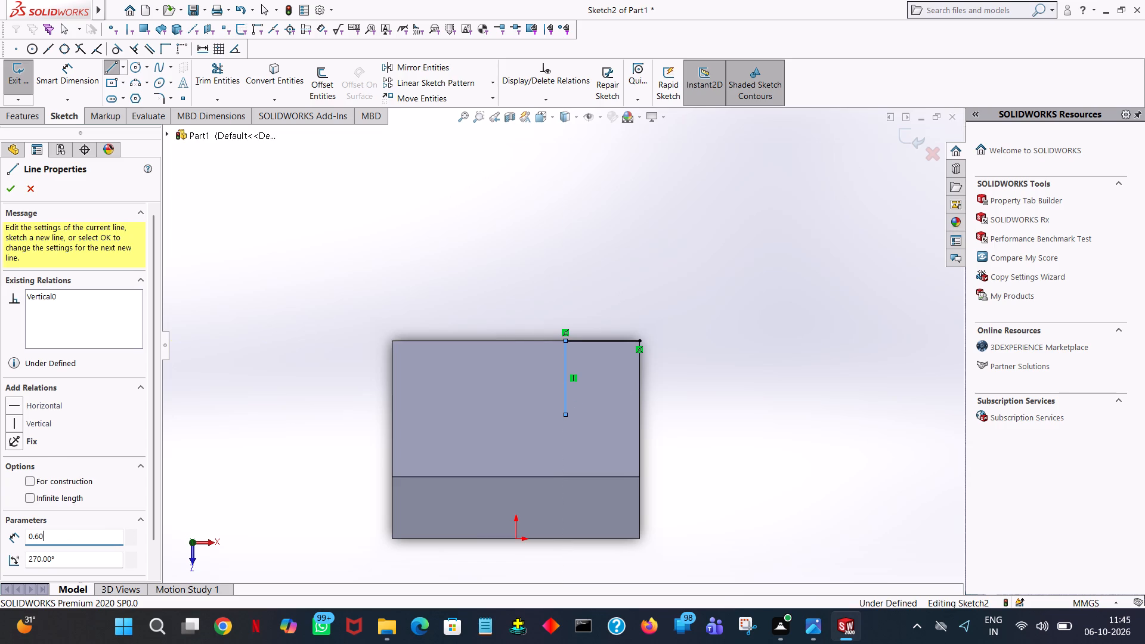
# Draw a horizontal line parallel to the back edge from the vertical line's end, try a length of 0.8 mm, and end the chain.
pyautogui.click(480, 414)
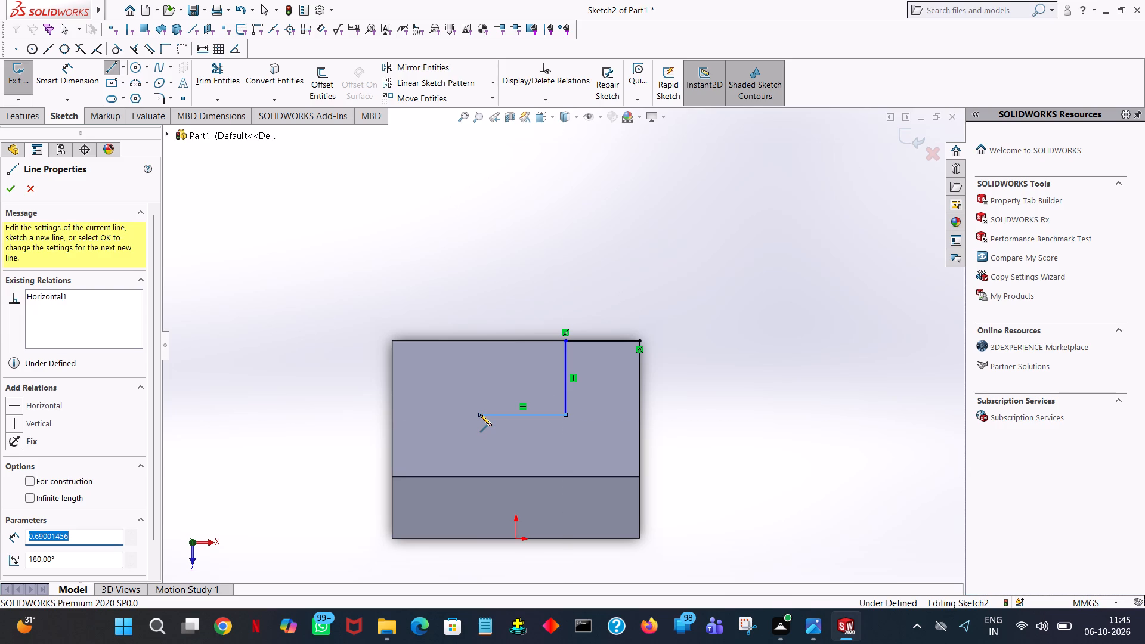
pyautogui.write('0.8')
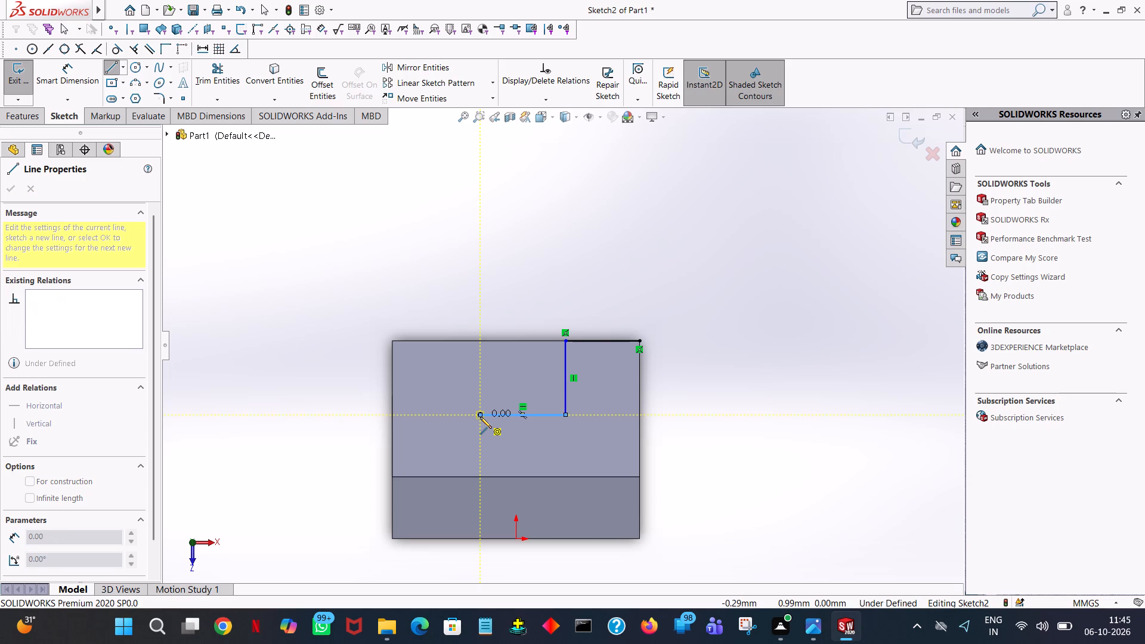
pyautogui.rightClick(480, 417)
pyautogui.click(509, 427)
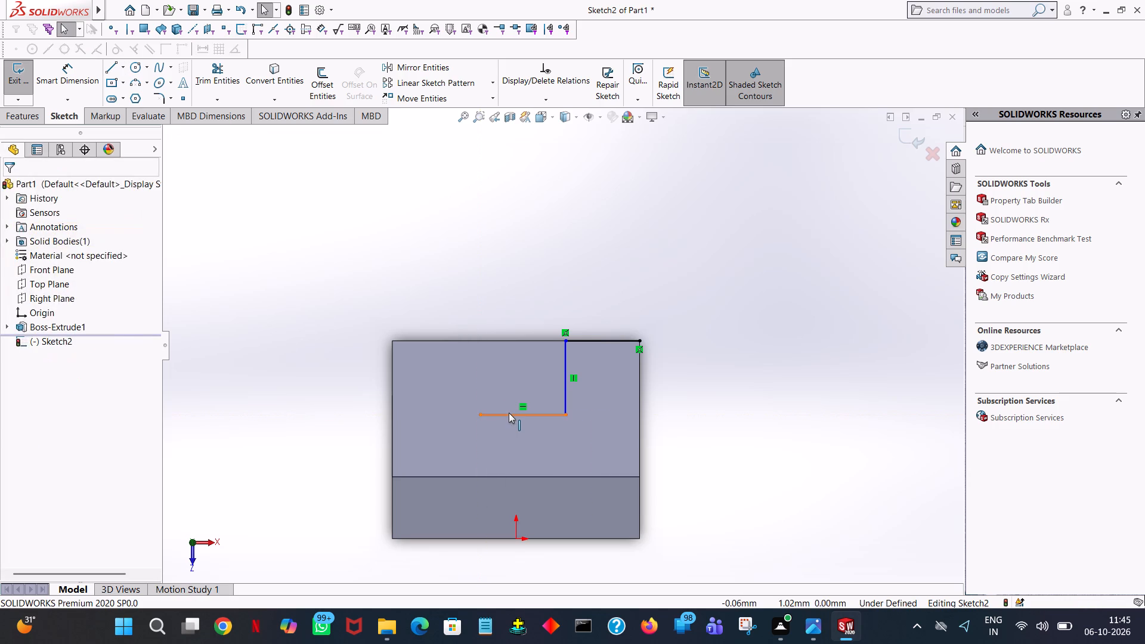
# Set the length of the horizontal line parallel to the back edge to 0.80 mm.
pyautogui.click(509, 413)
pyautogui.write('0.')
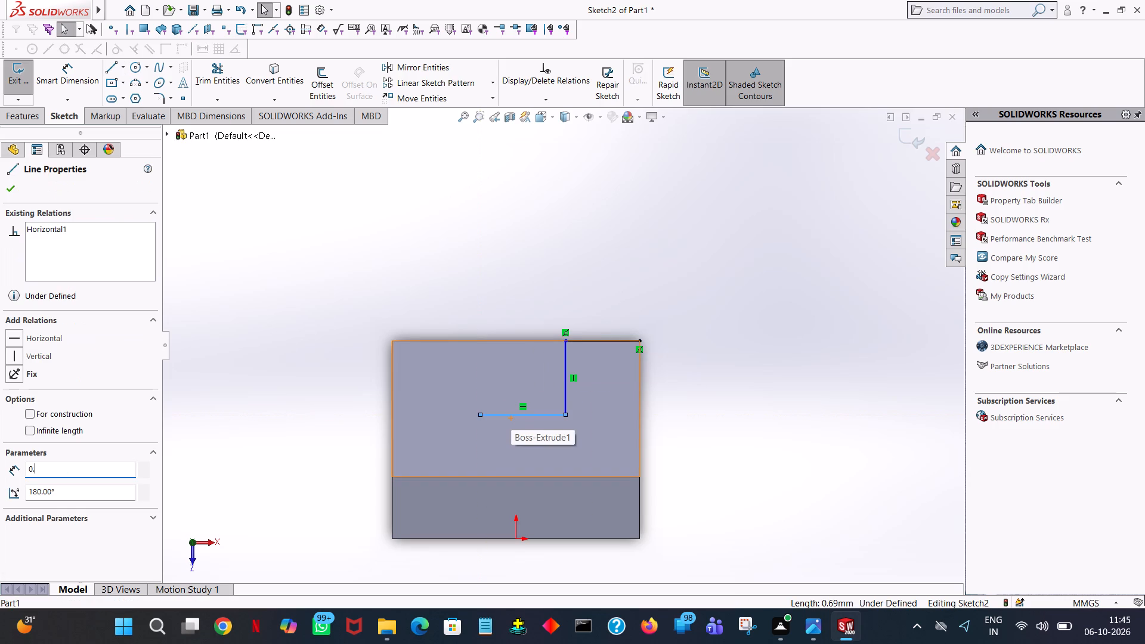
pyautogui.write('80')
pyautogui.press('Return')
pyautogui.click(2, 191)
# Draw a 0.50 mm vertical line from the horizontal line's left end to the face's front edge.
pyautogui.click(105, 65)
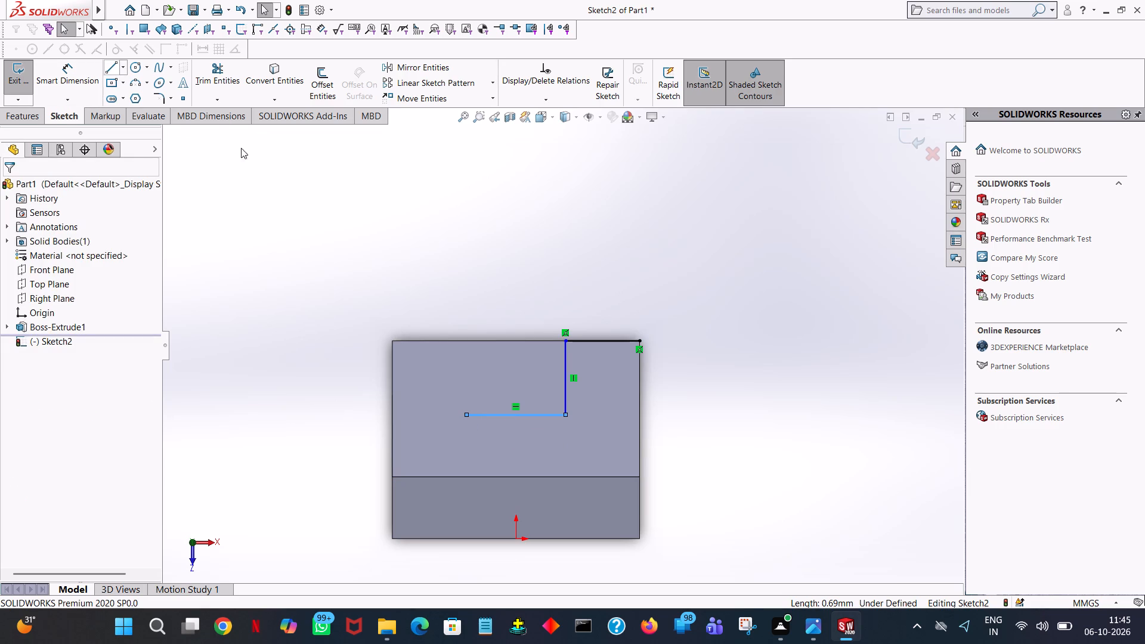
pyautogui.click(466, 415)
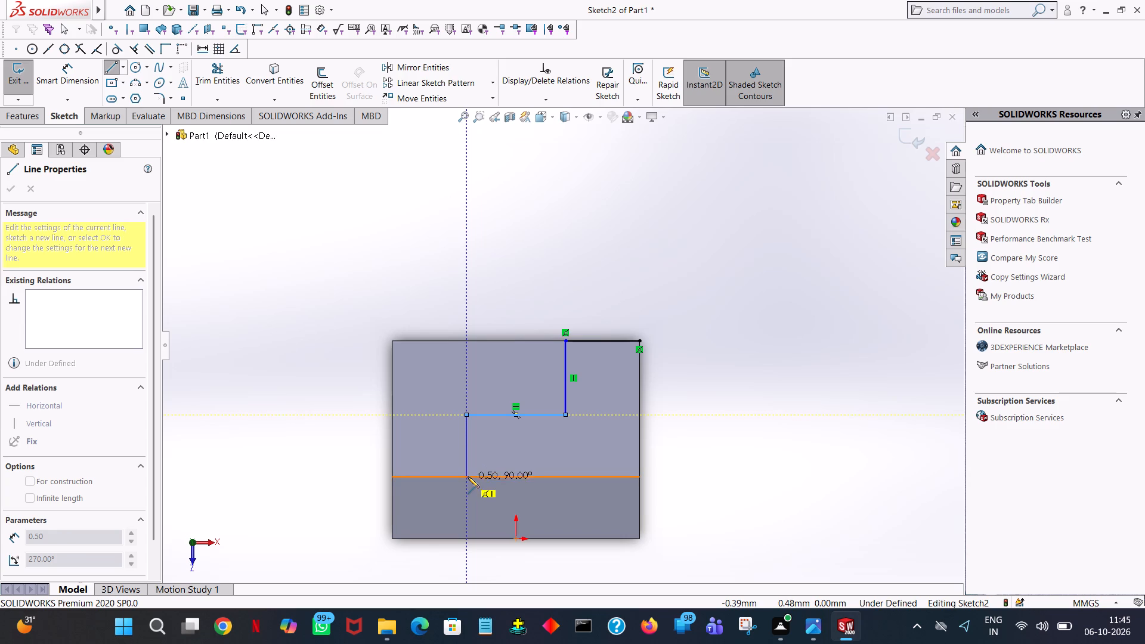
pyautogui.click(468, 476)
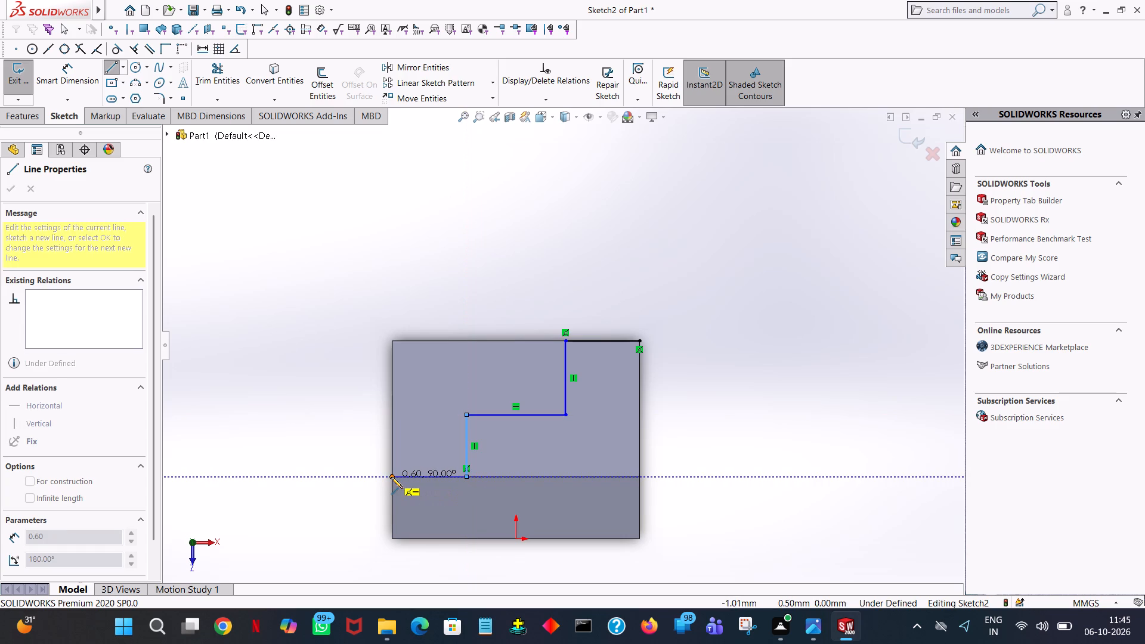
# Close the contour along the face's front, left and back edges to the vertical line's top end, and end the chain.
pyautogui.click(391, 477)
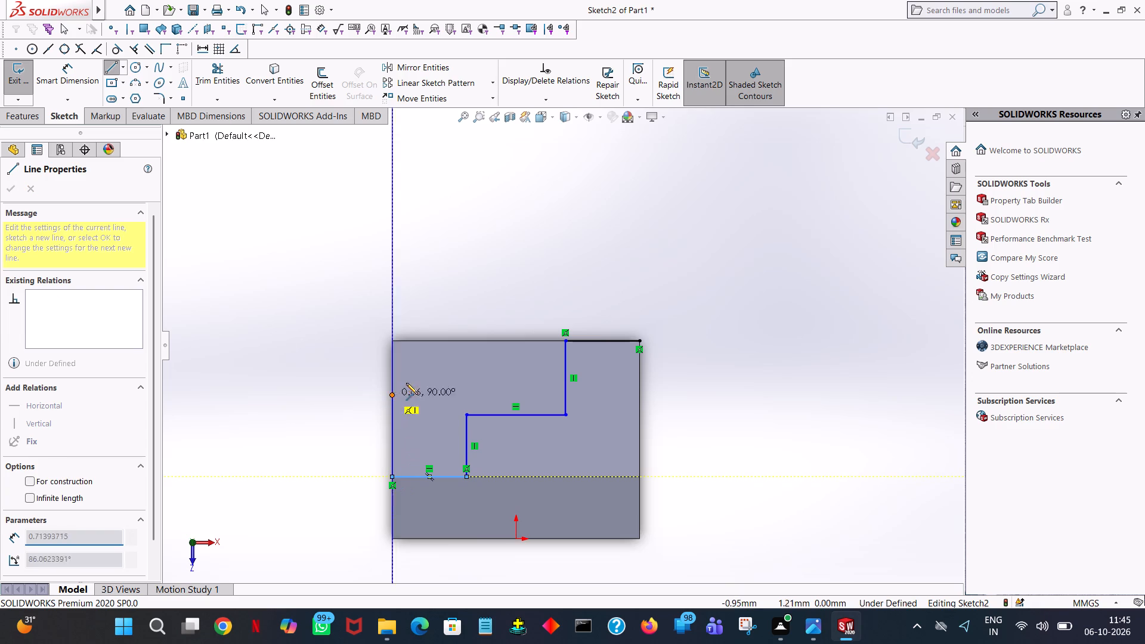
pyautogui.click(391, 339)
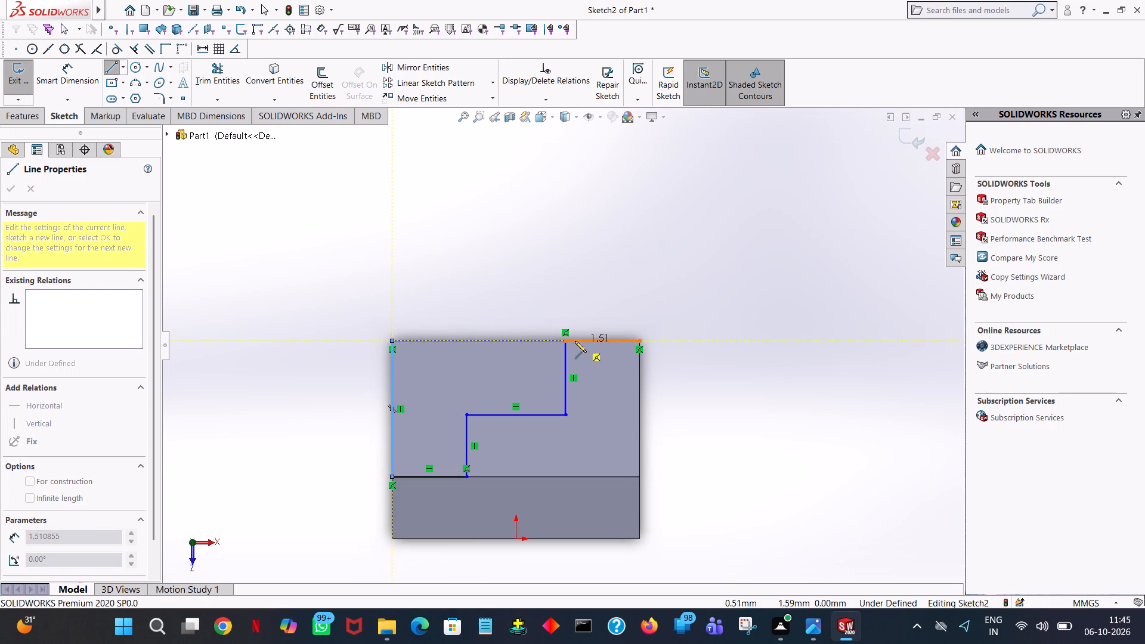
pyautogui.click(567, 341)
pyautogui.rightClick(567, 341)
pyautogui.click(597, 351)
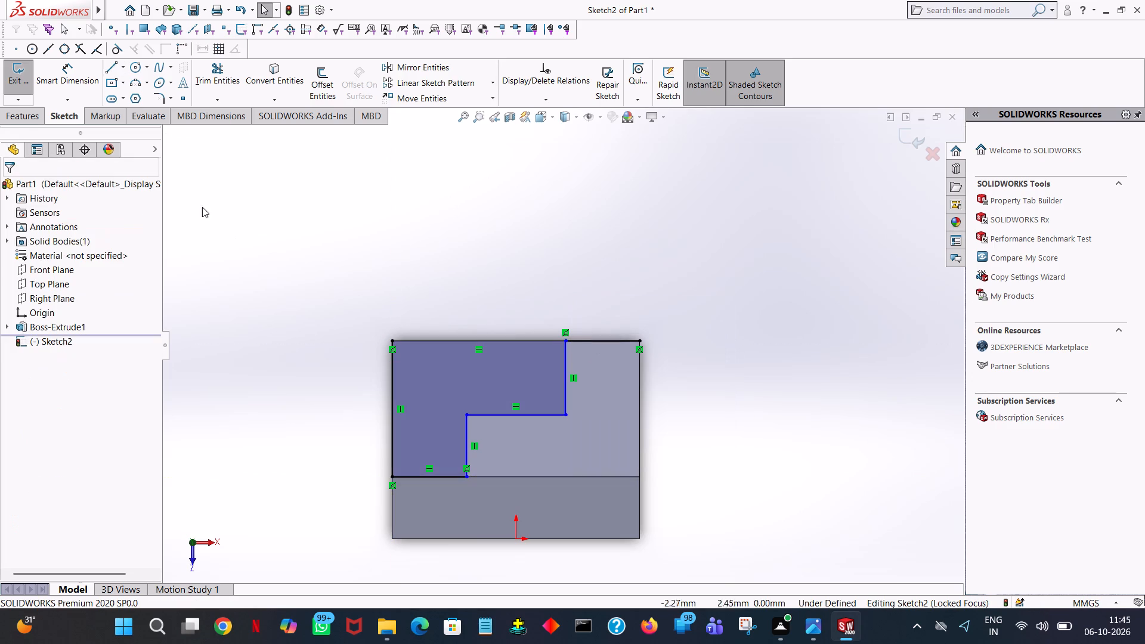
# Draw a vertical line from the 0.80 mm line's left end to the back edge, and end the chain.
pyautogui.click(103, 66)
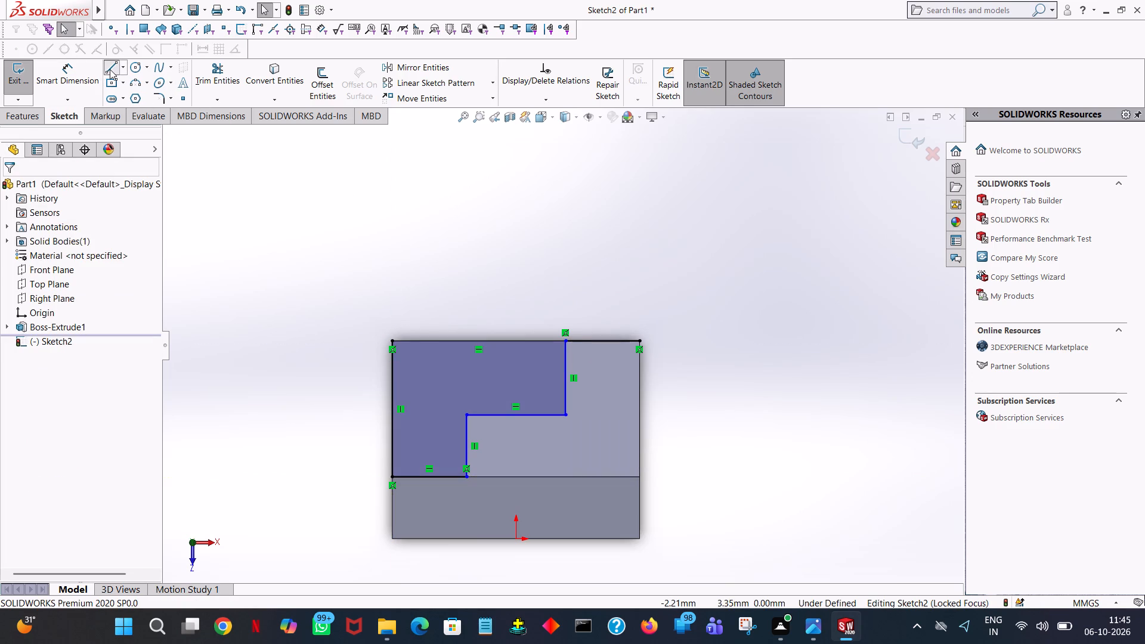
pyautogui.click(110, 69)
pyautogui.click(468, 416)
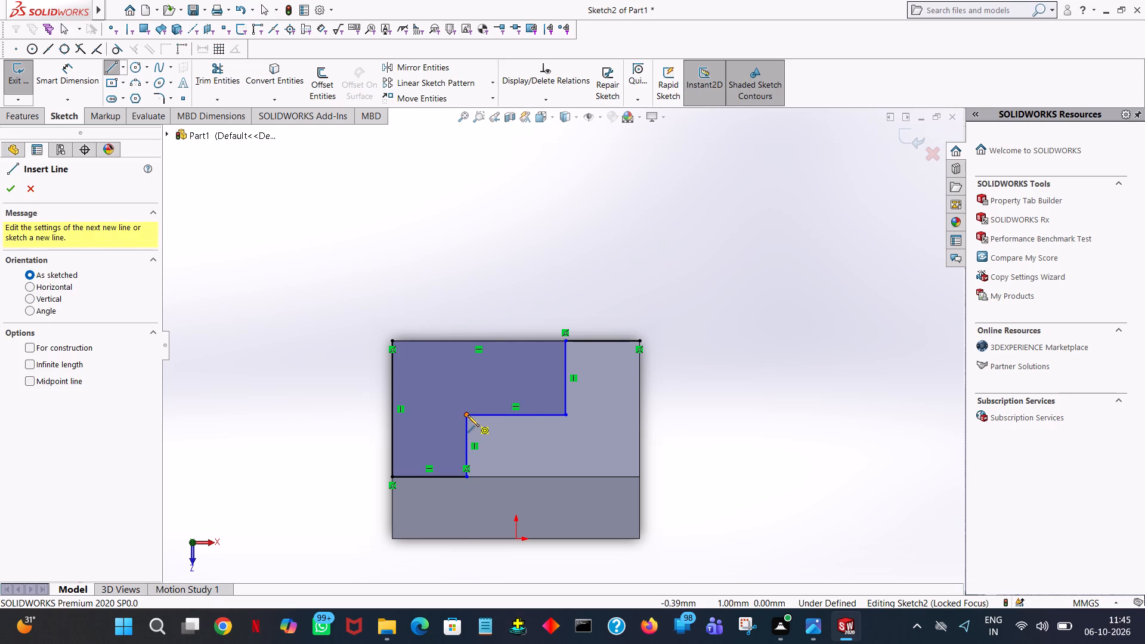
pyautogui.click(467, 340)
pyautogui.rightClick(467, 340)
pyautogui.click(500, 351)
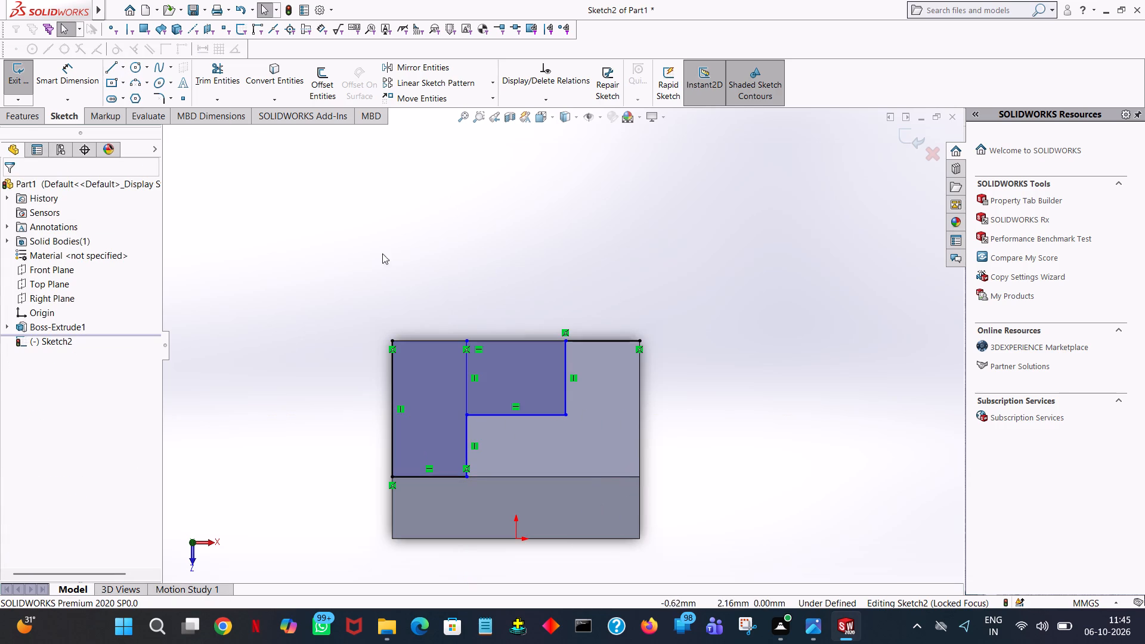
# Complete the notch rectangle with a vertical line from the 0.80 mm line's right end to the front edge and a closing line along that edge.
pyautogui.click(114, 66)
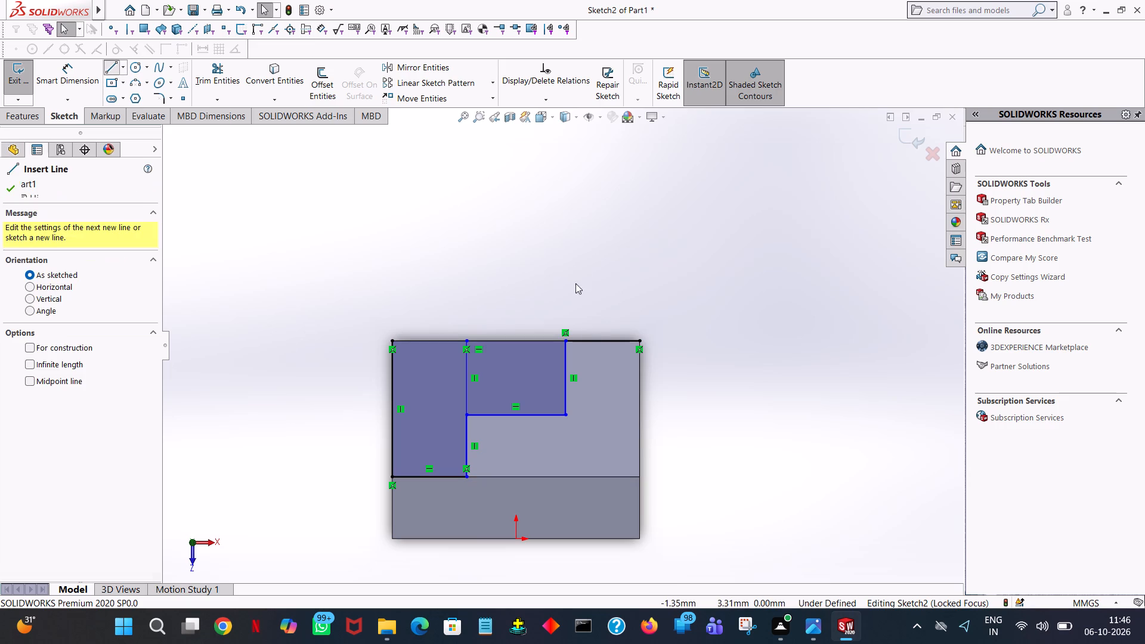
pyautogui.click(564, 413)
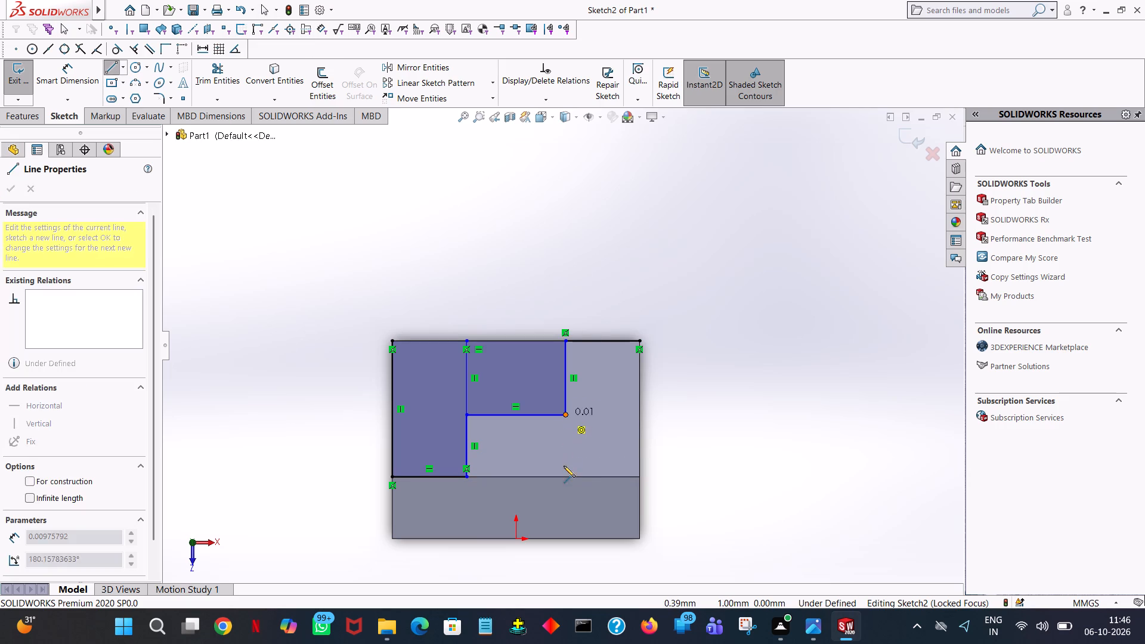
pyautogui.click(565, 477)
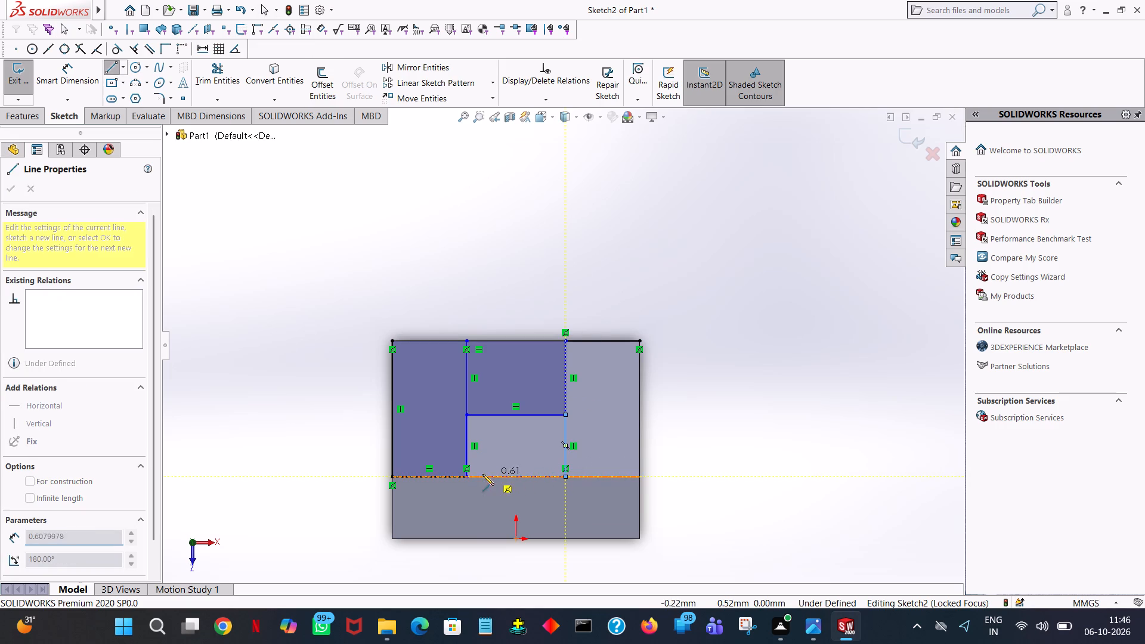
pyautogui.click(467, 474)
pyautogui.rightClick(467, 474)
pyautogui.click(507, 482)
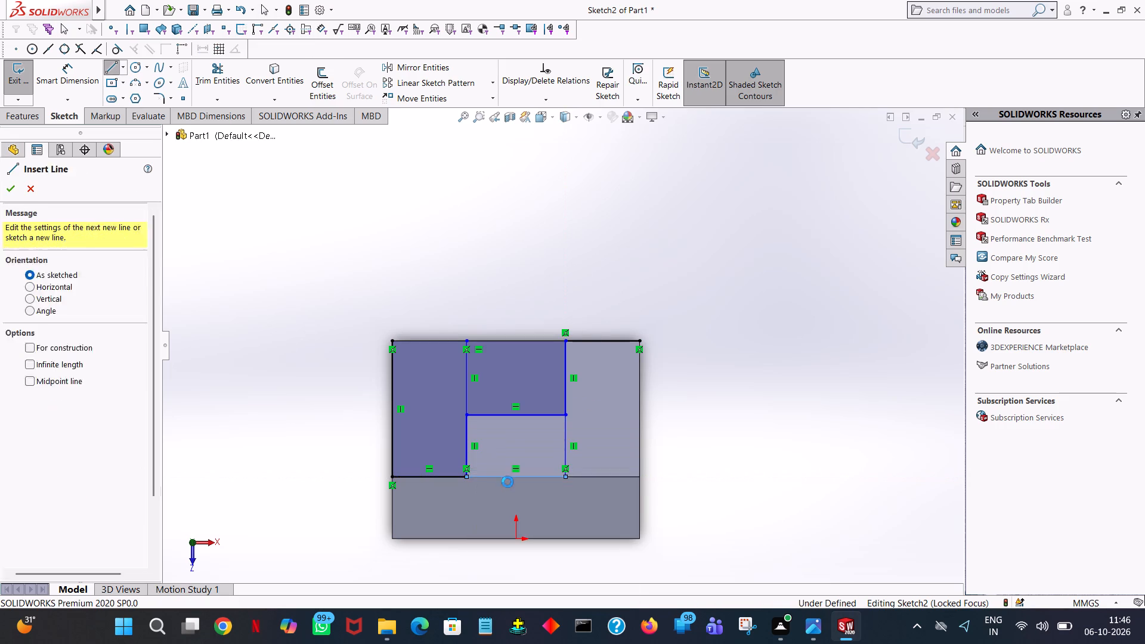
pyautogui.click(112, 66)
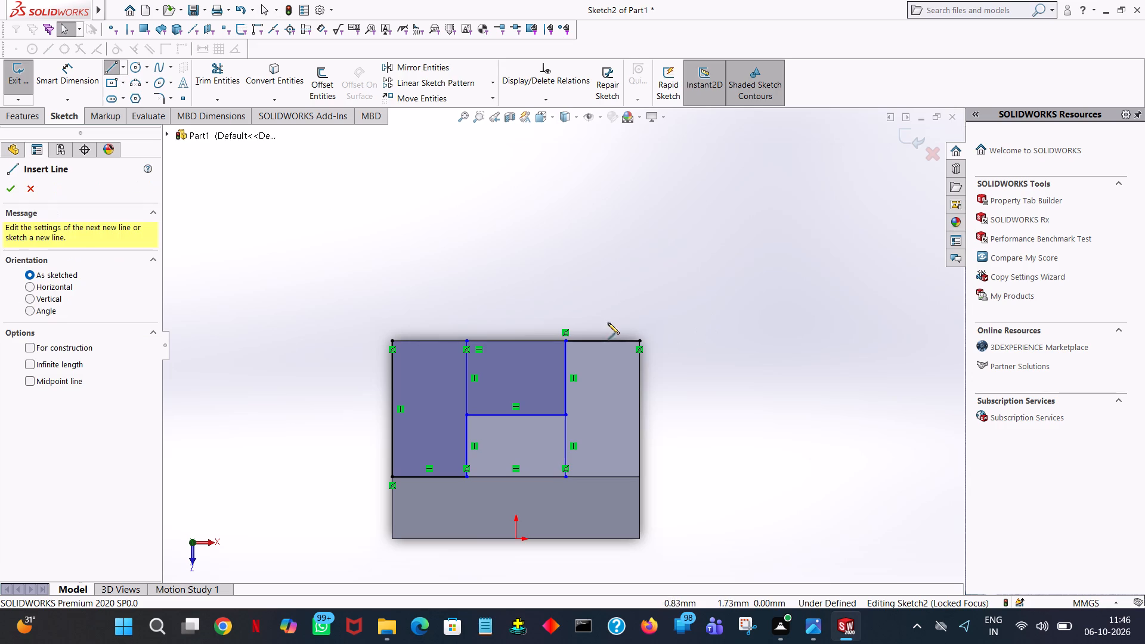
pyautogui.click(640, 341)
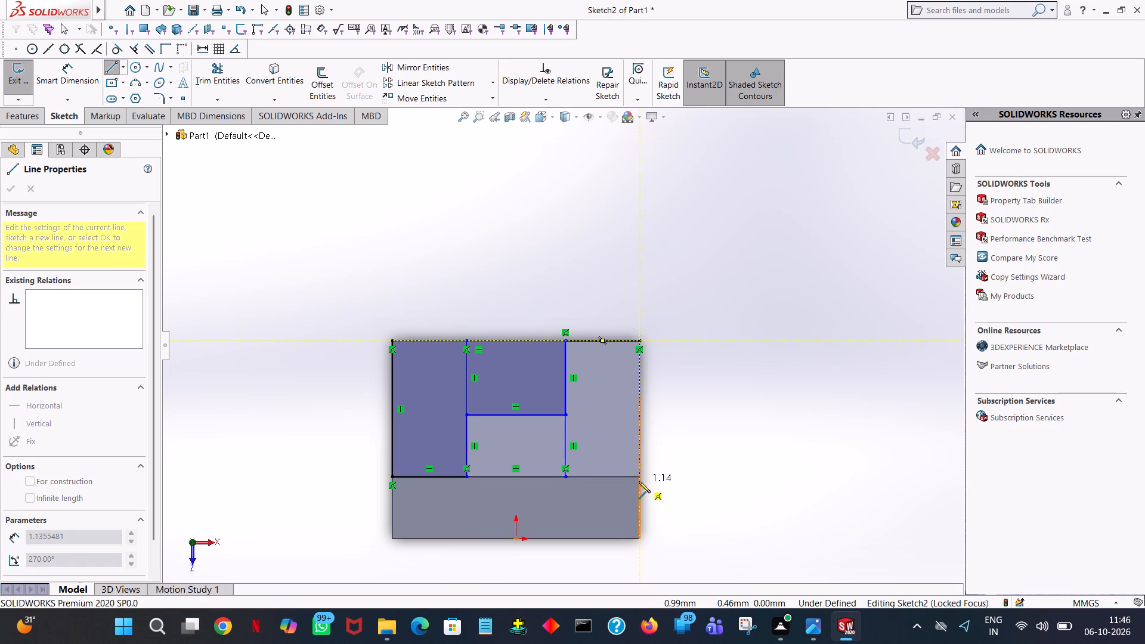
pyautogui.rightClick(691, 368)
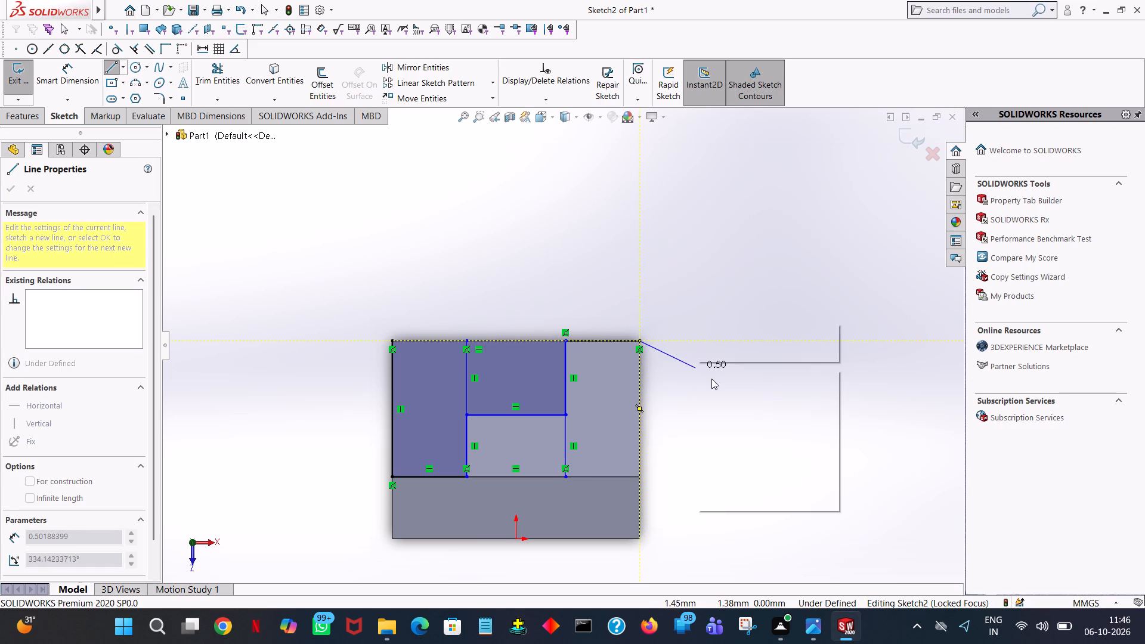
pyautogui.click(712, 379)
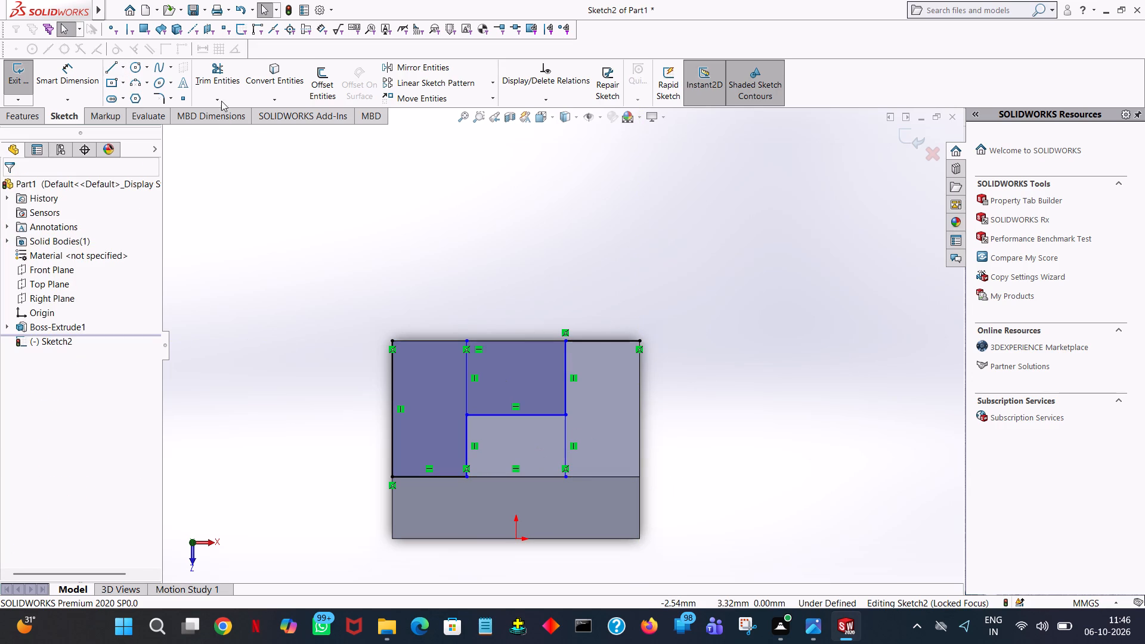
# Trim away the extra lines along the back, left and front edges and above the notch, leaving only the rectangle at the front edge.
pyautogui.click(213, 67)
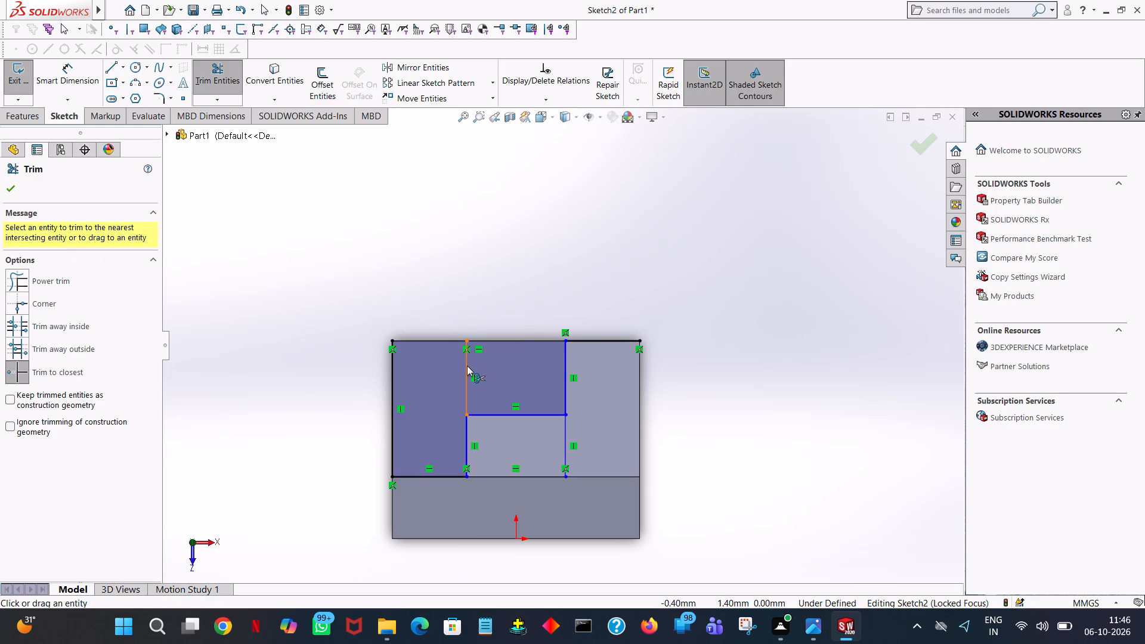
pyautogui.click(467, 366)
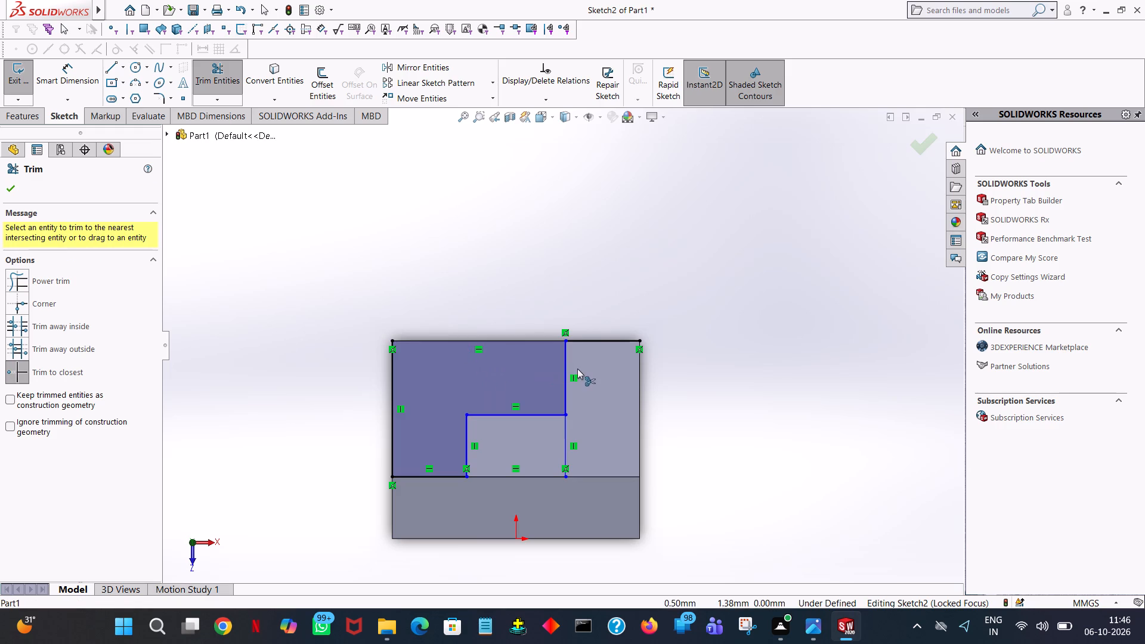
pyautogui.click(565, 368)
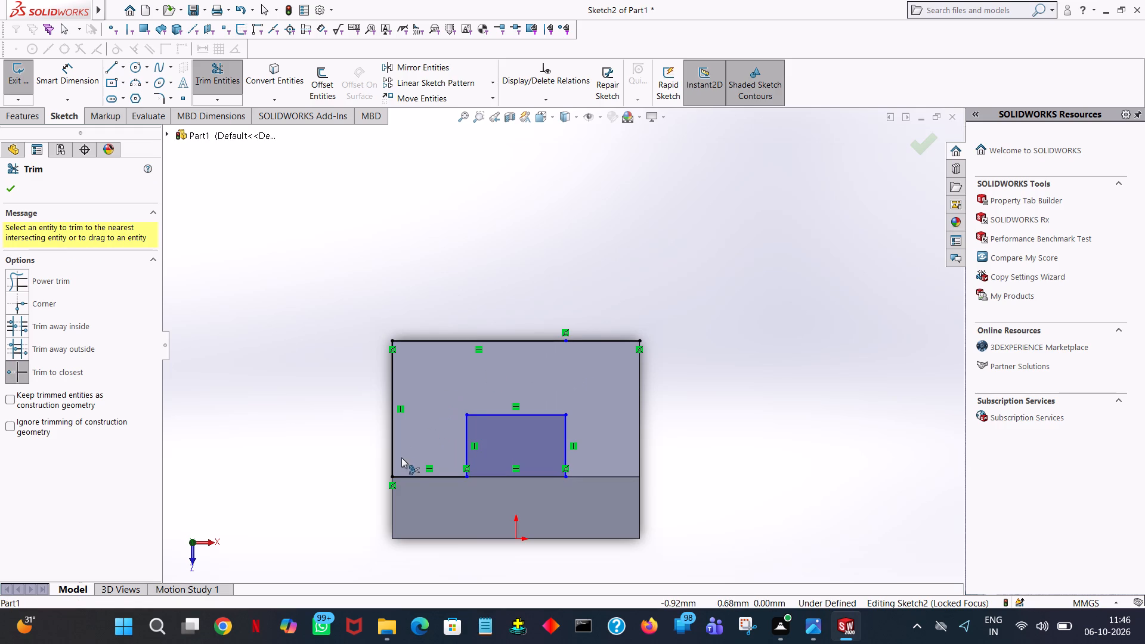
pyautogui.click(418, 475)
pyautogui.click(395, 398)
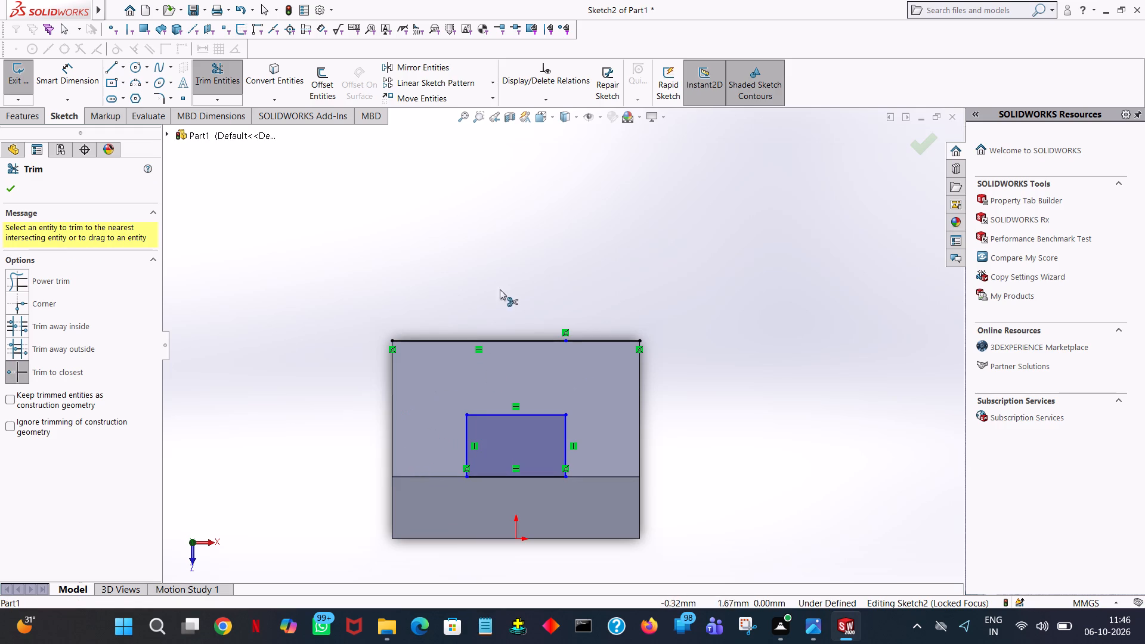
pyautogui.click(492, 340)
pyautogui.click(574, 333)
pyautogui.click(586, 338)
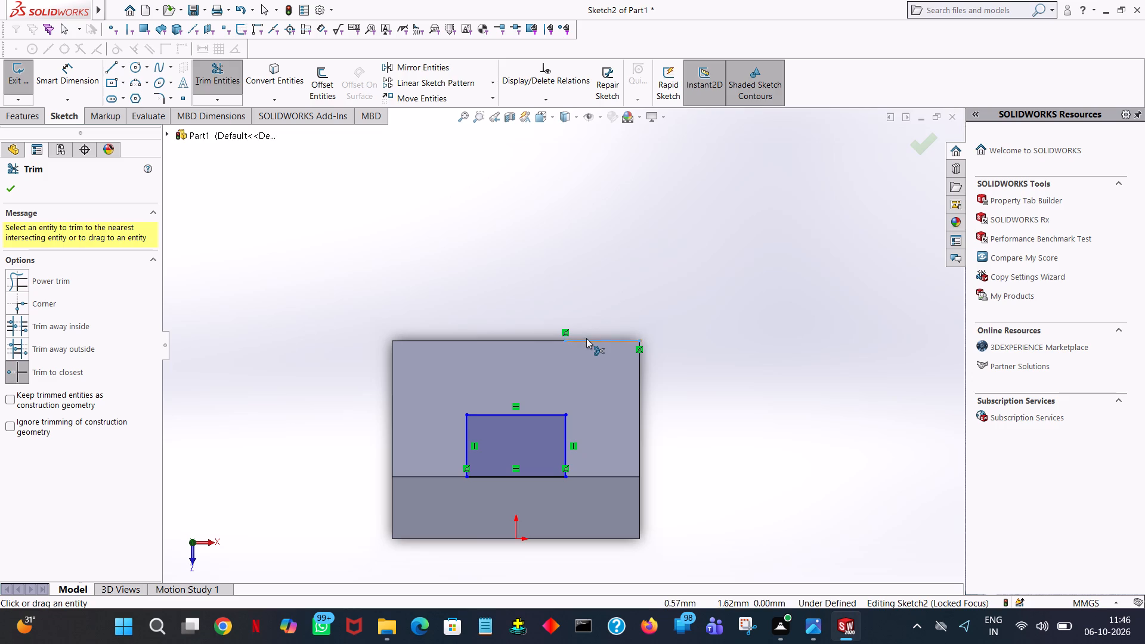
pyautogui.click(15, 190)
# Cut the rectangle through the upper arm with a blind extruded cut 1.00 mm deep.
pyautogui.moveTo(648, 311); pyautogui.dragTo(628, 143, button='middle')
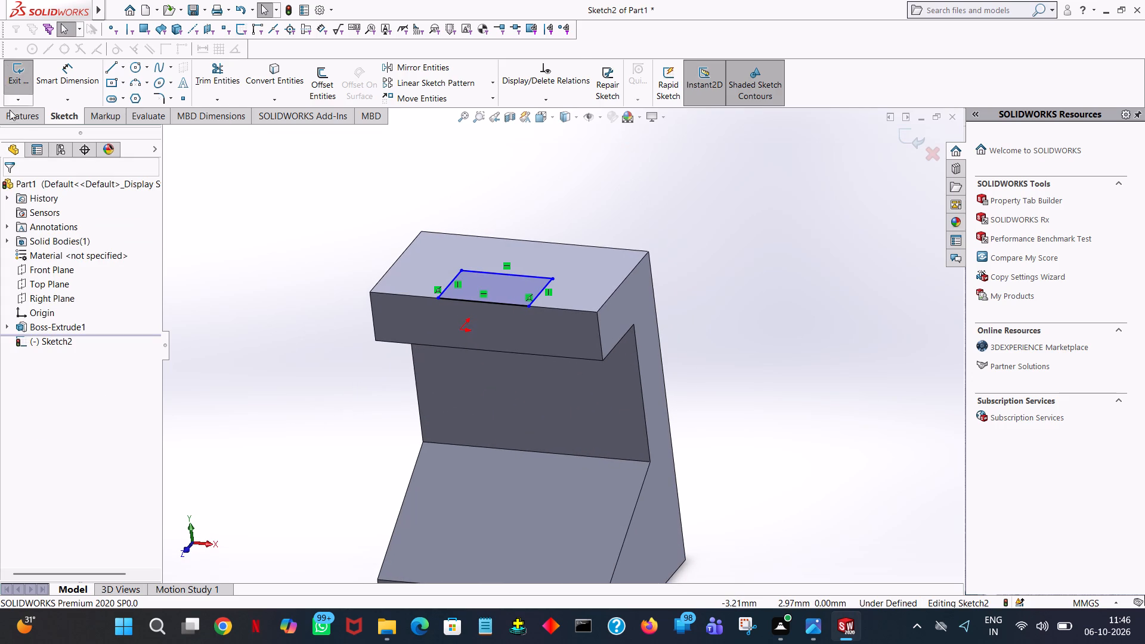
pyautogui.click(13, 115)
pyautogui.click(202, 89)
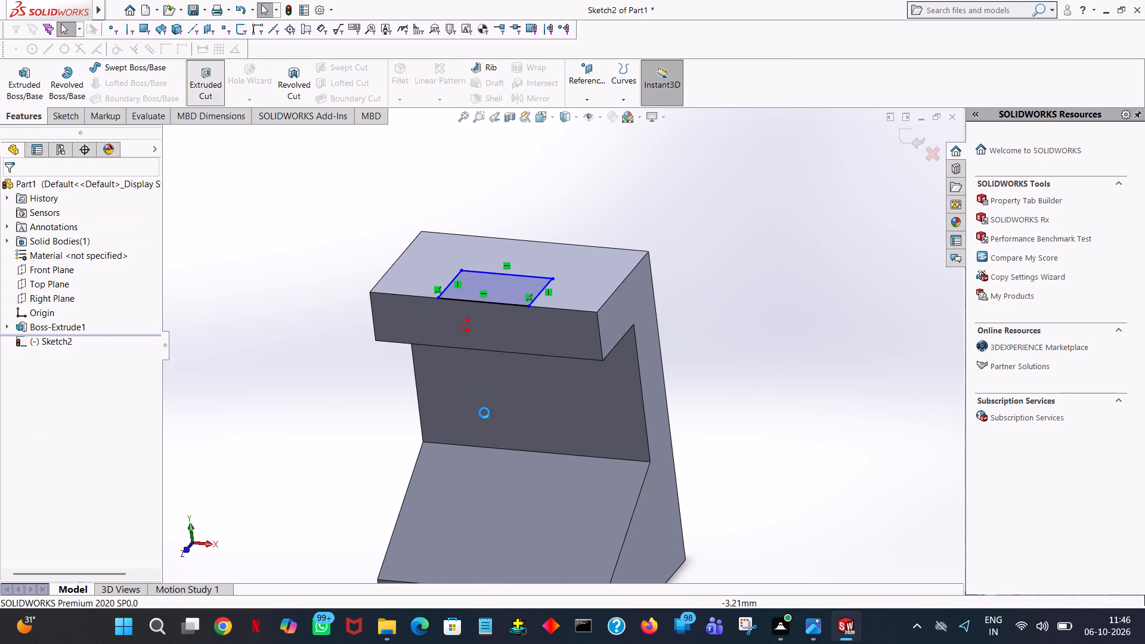
pyautogui.moveTo(703, 439); pyautogui.dragTo(733, 340, button='middle')
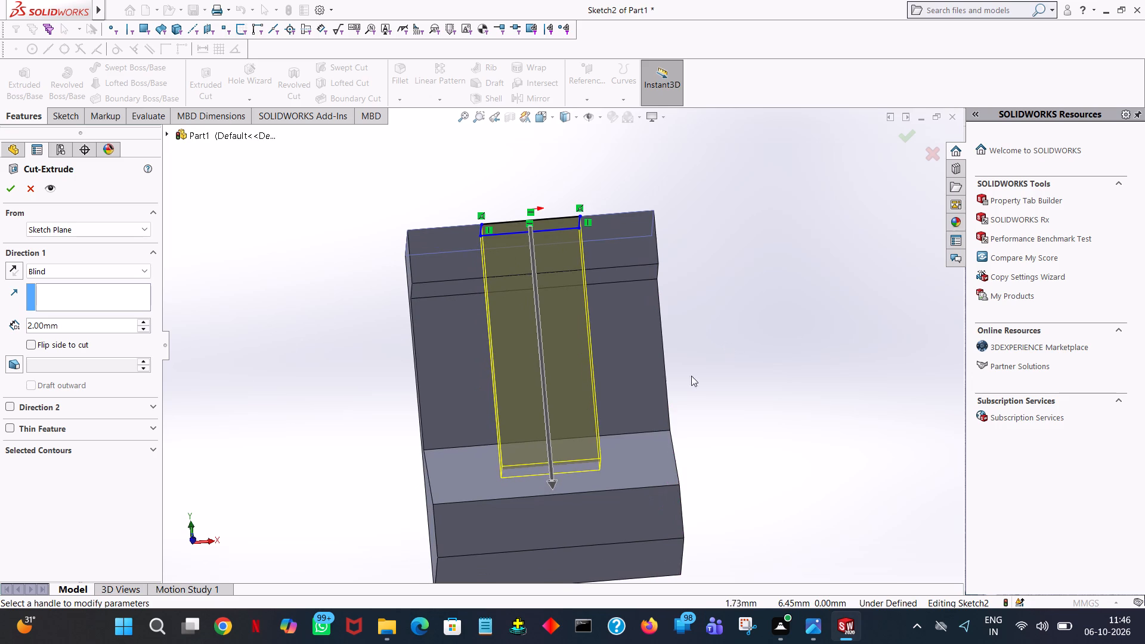
pyautogui.moveTo(552, 482); pyautogui.dragTo(558, 460)
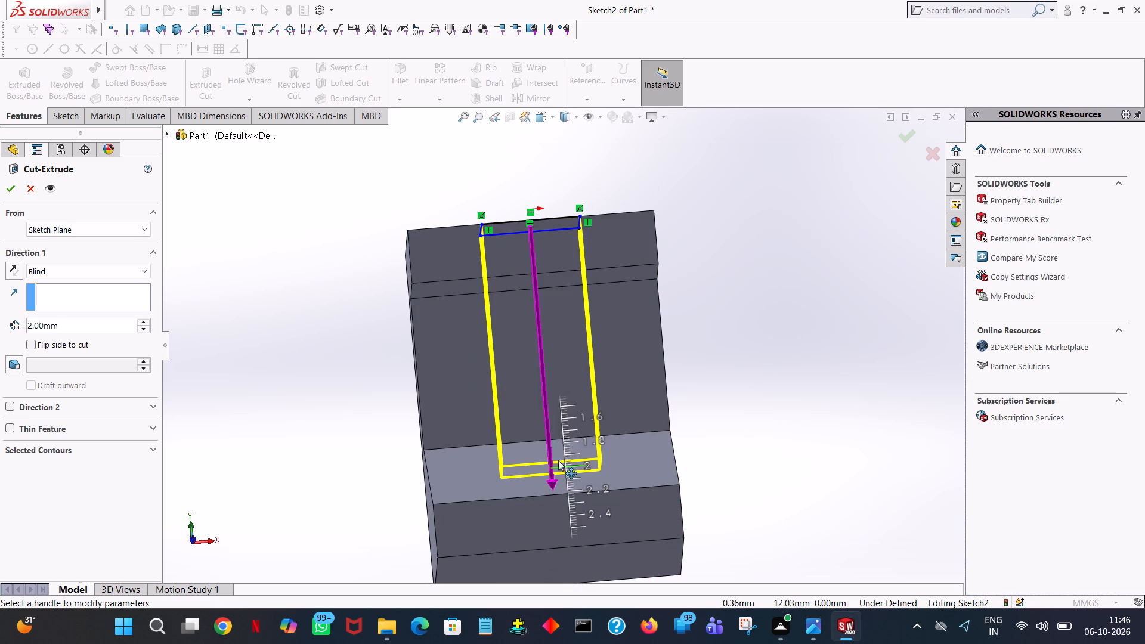
pyautogui.moveTo(558, 460); pyautogui.dragTo(552, 317)
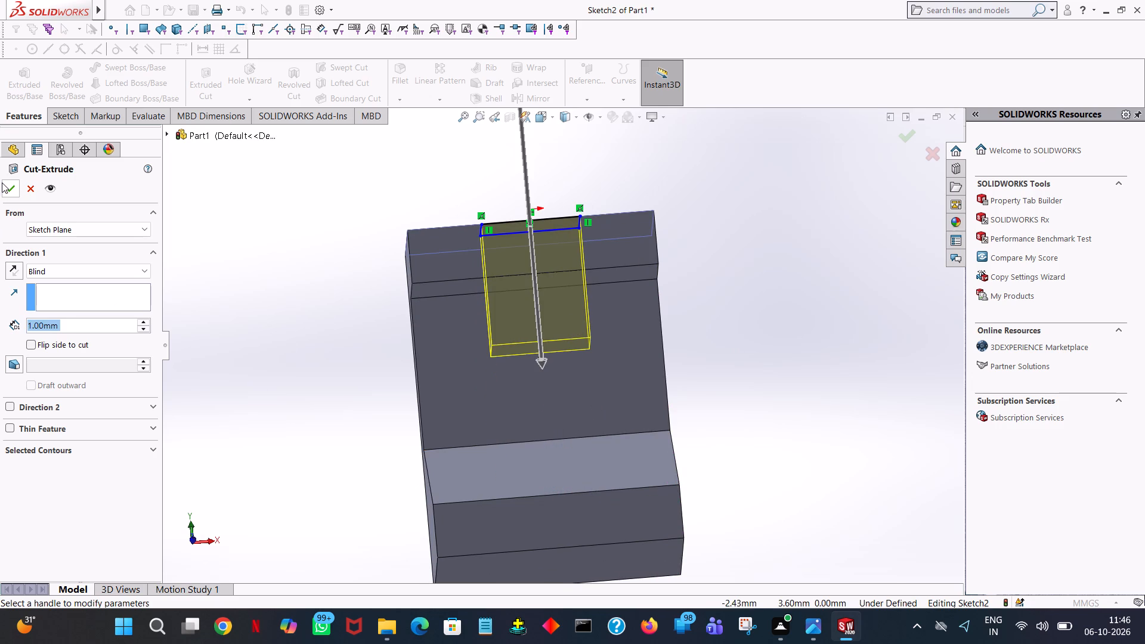
pyautogui.click(2, 182)
# Examine the notch in the bracket's upper arm from several angles.
pyautogui.click(714, 312)
pyautogui.moveTo(752, 308); pyautogui.dragTo(741, 402, button='middle')
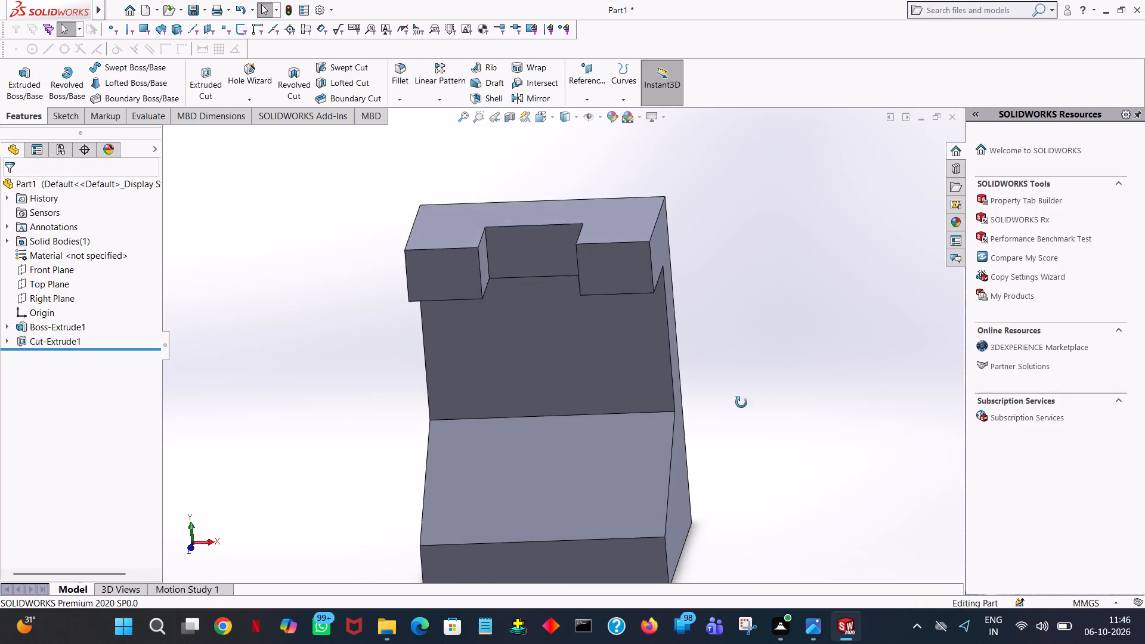
pyautogui.moveTo(741, 402); pyautogui.dragTo(763, 463, button='middle')
pyautogui.moveTo(763, 463); pyautogui.dragTo(756, 510, button='middle')
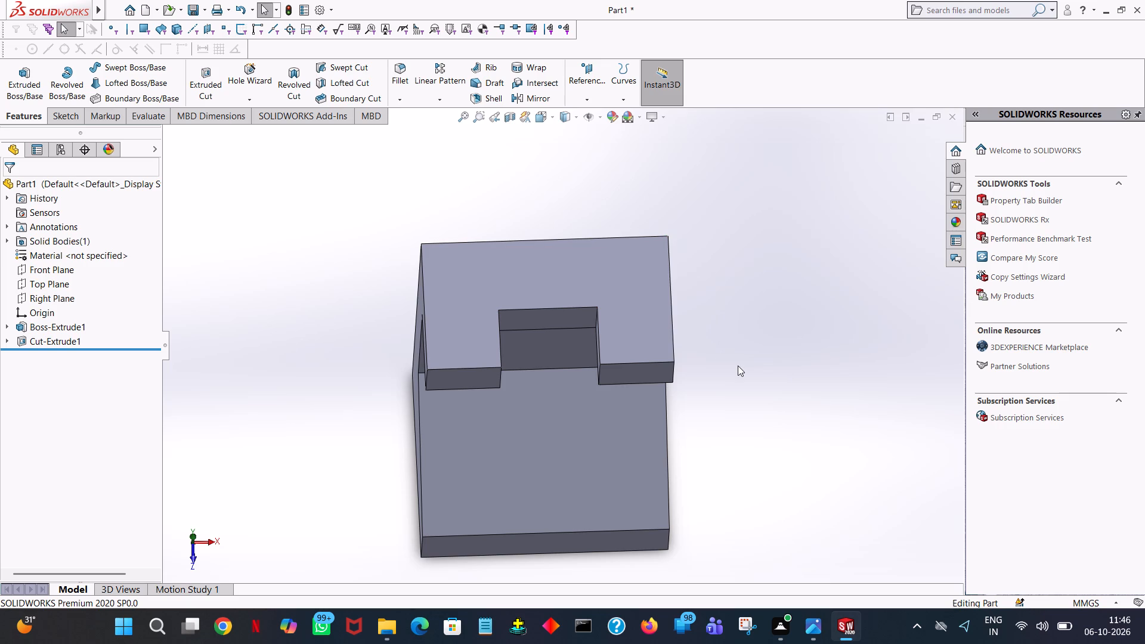
pyautogui.moveTo(686, 349); pyautogui.dragTo(671, 343, button='middle')
pyautogui.moveTo(677, 343); pyautogui.dragTo(694, 349, button='middle')
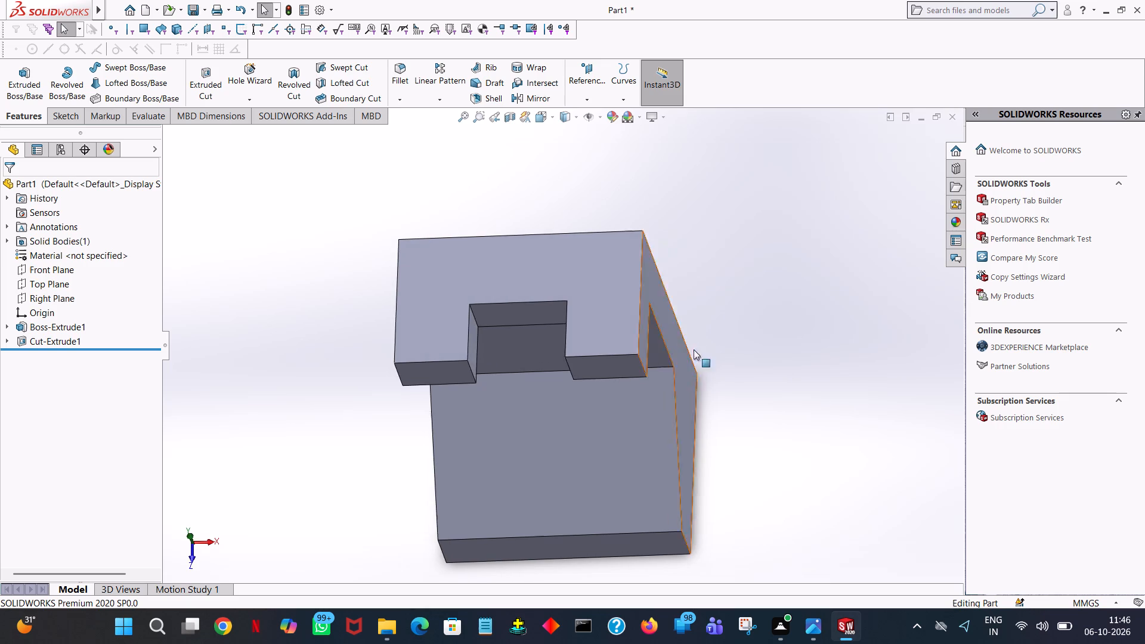
pyautogui.moveTo(694, 349); pyautogui.dragTo(700, 352, button='middle')
pyautogui.moveTo(700, 352); pyautogui.dragTo(666, 291, button='middle')
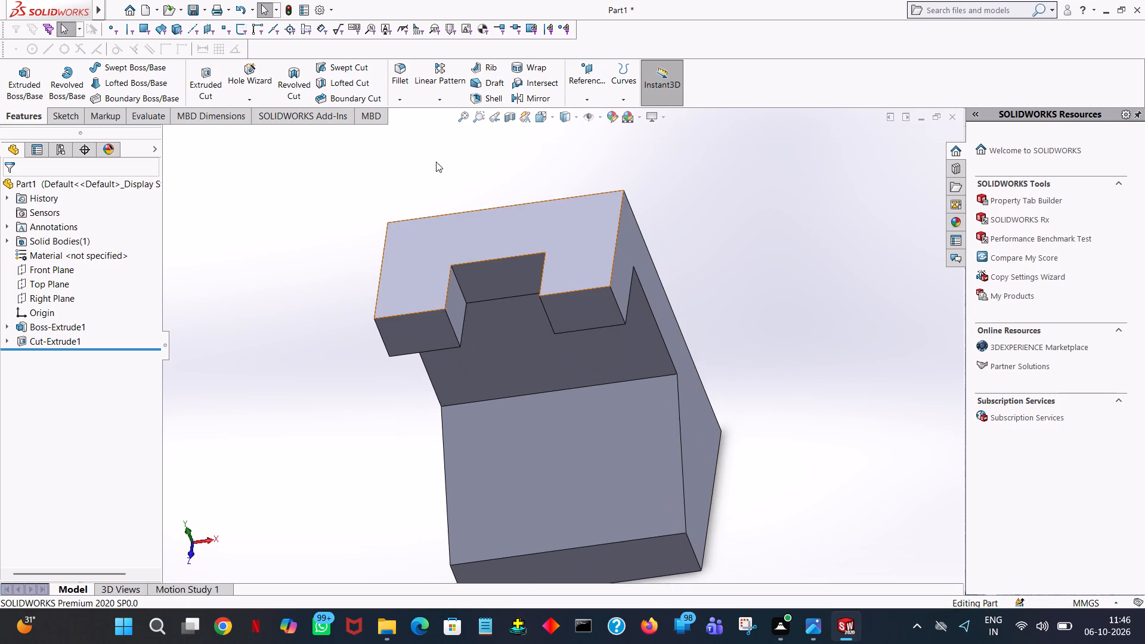
# Fillet the vertical edge at the upper arm's right front corner with a 0.30 mm radius.
pyautogui.click(409, 75)
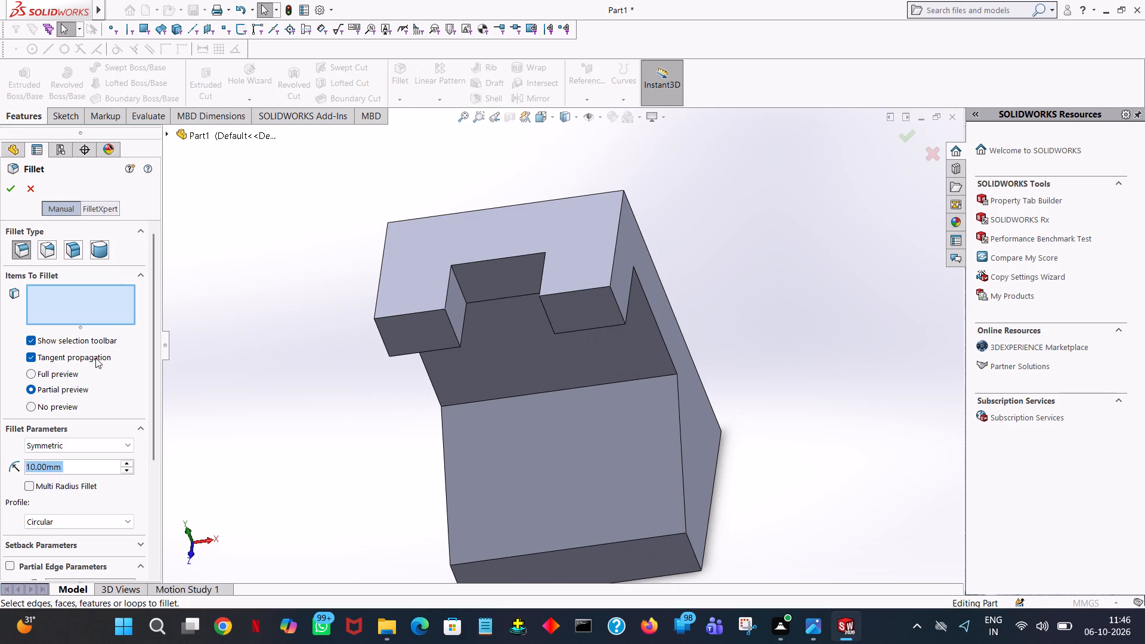
pyautogui.write('0.30')
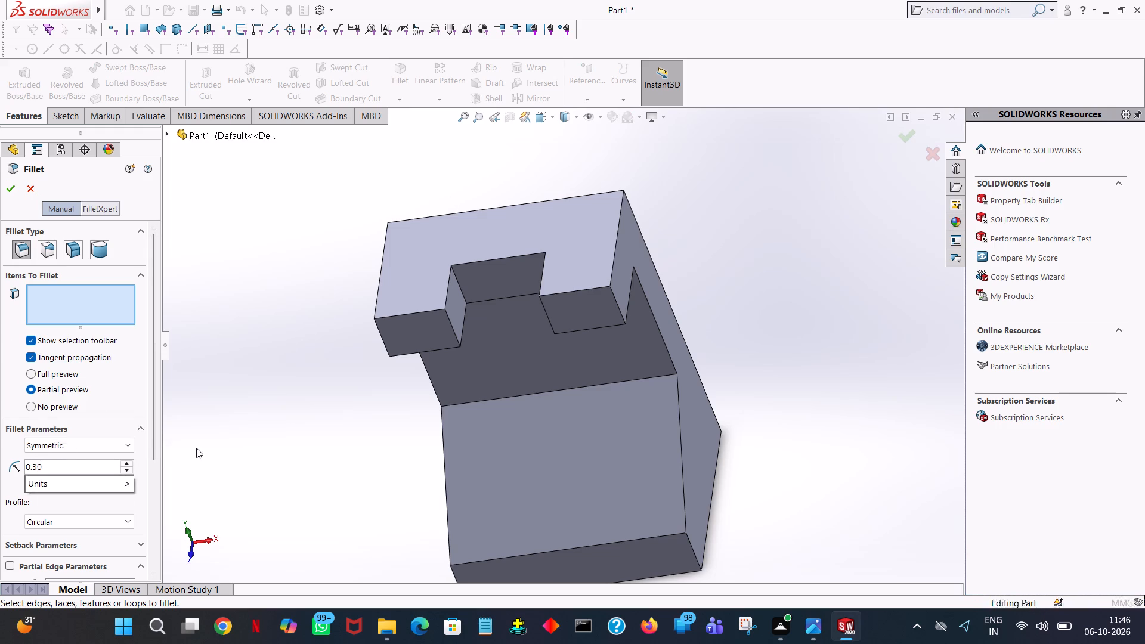
pyautogui.click(285, 442)
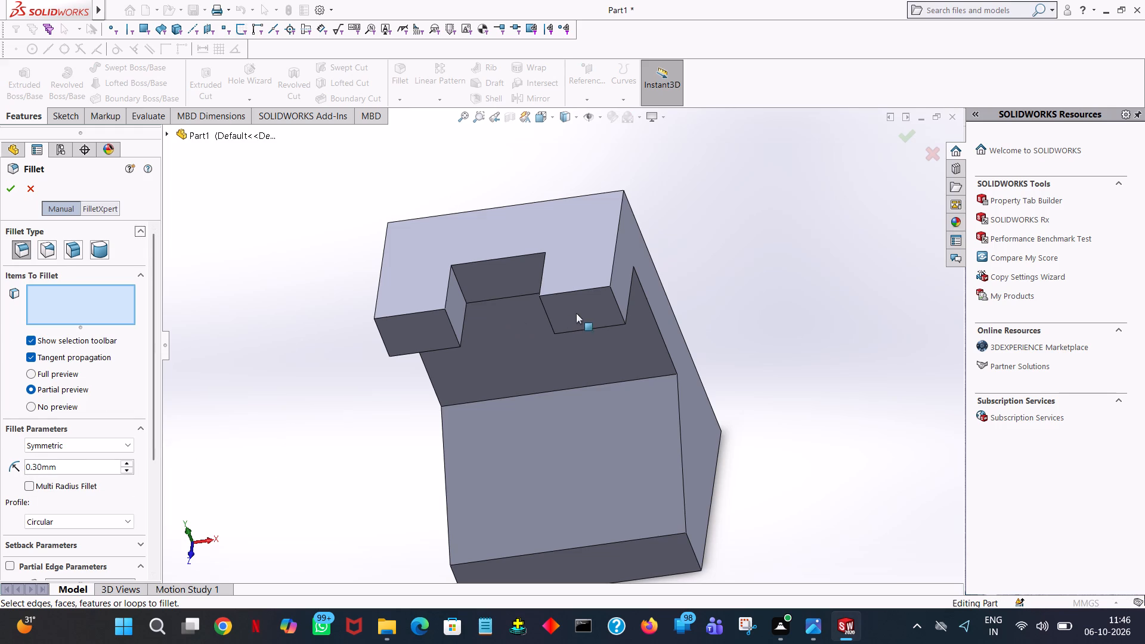
pyautogui.click(618, 304)
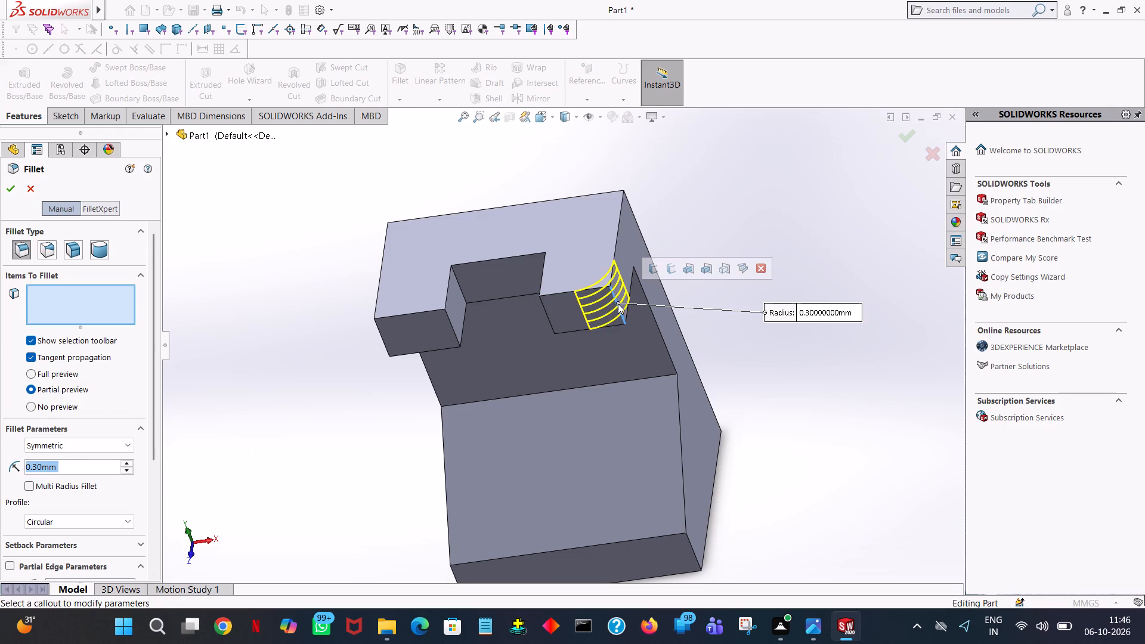
pyautogui.click(8, 184)
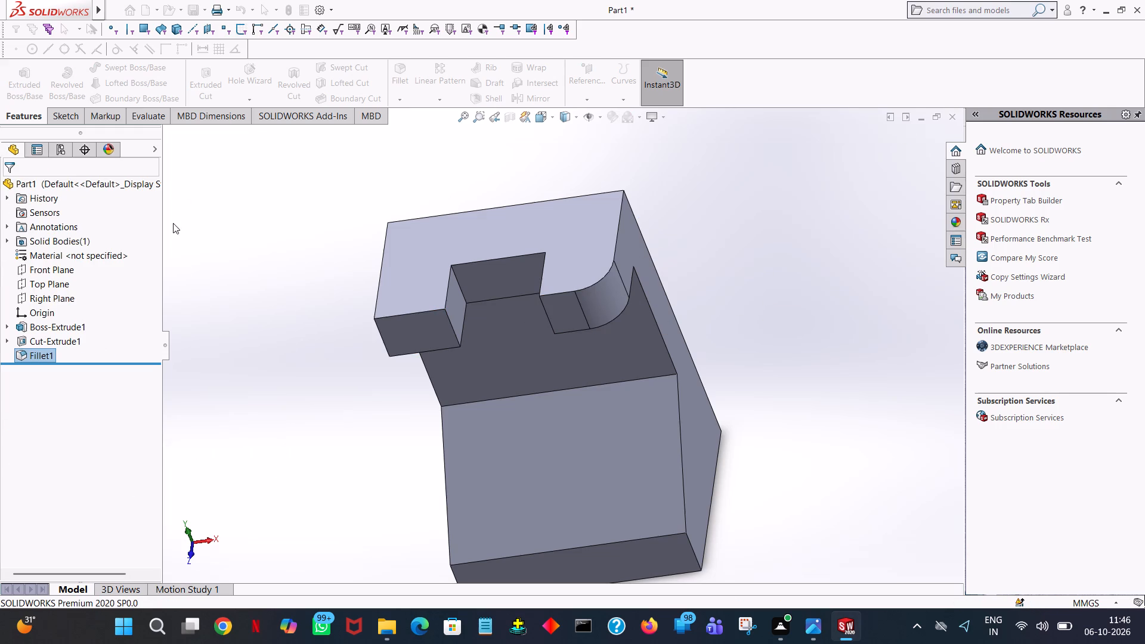
pyautogui.click(148, 253)
# Fillet the vertical edge at the upper arm's left front corner with the same 0.30 mm radius.
pyautogui.moveTo(328, 258); pyautogui.dragTo(364, 316, button='middle')
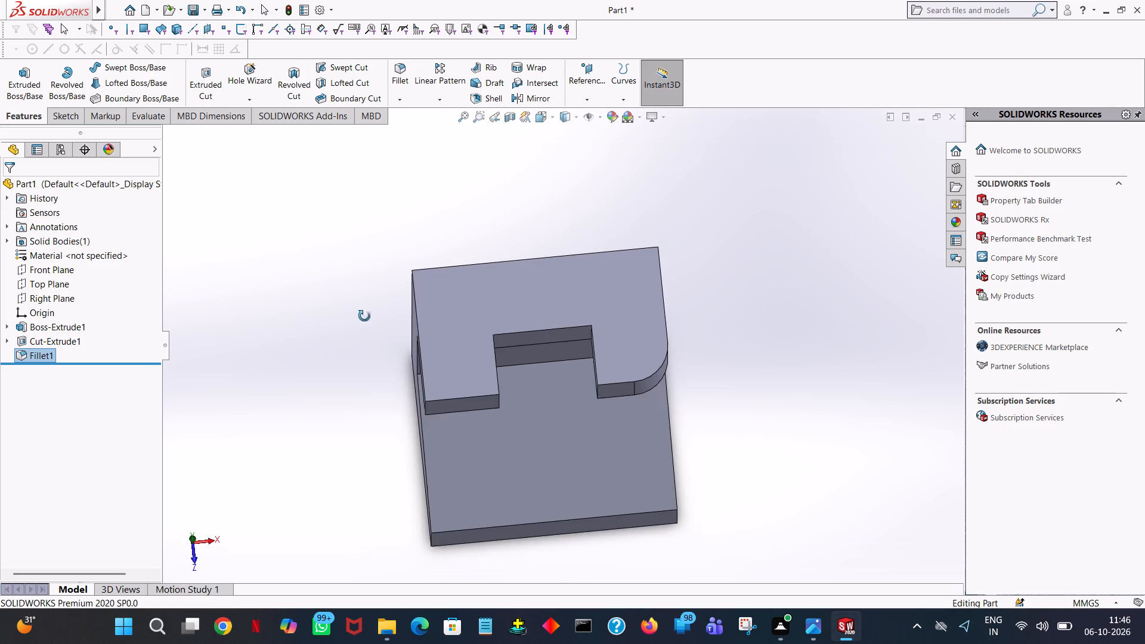
pyautogui.moveTo(364, 316); pyautogui.dragTo(403, 257, button='middle')
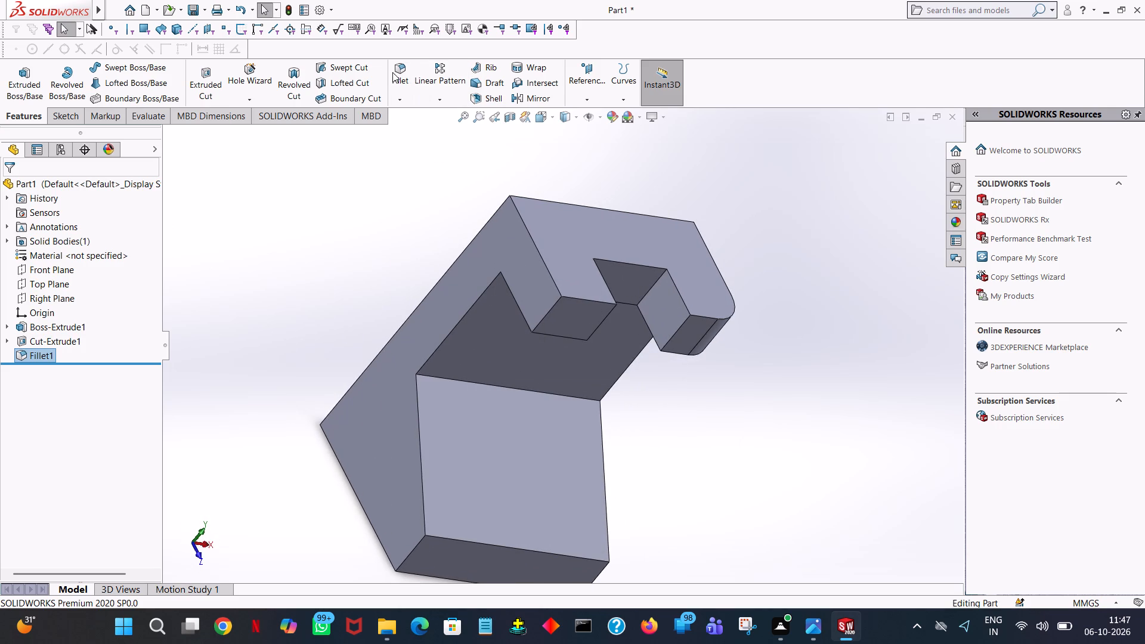
pyautogui.click(392, 72)
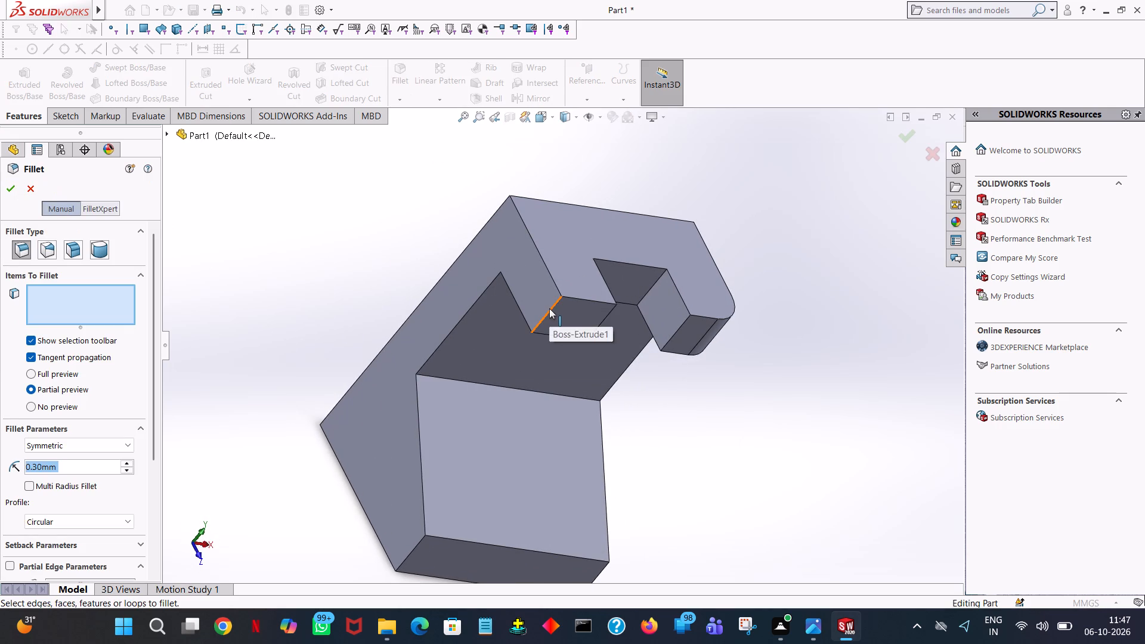
pyautogui.click(549, 308)
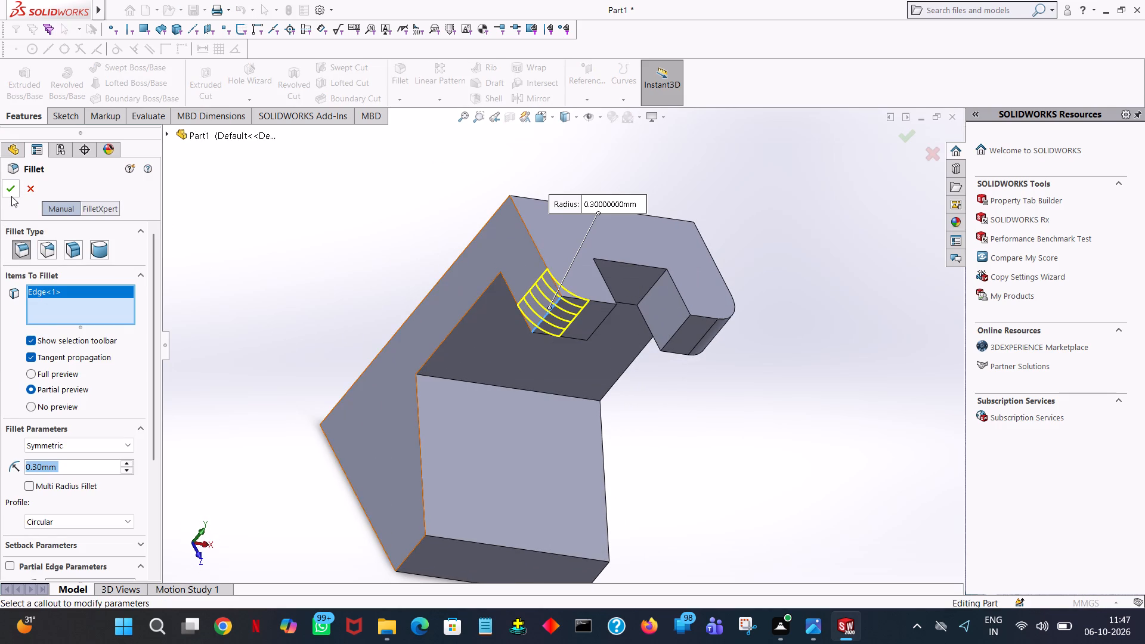
pyautogui.click(11, 196)
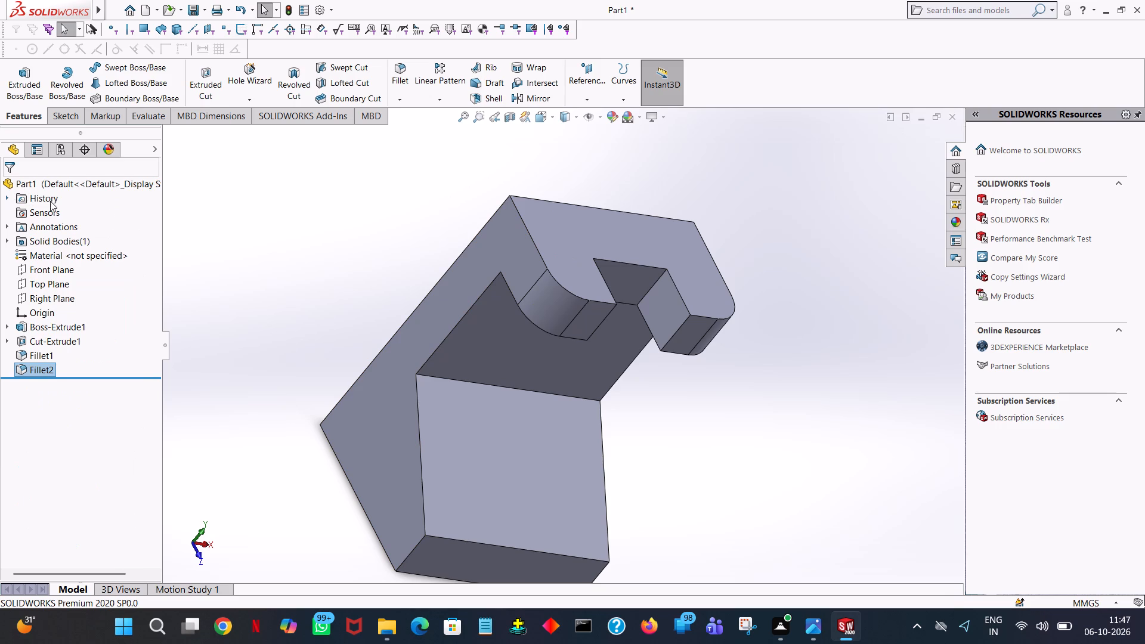
# Examine the filleted upper arm and the bracket's sloped base from several angles.
pyautogui.moveTo(606, 336); pyautogui.dragTo(542, 296, button='middle')
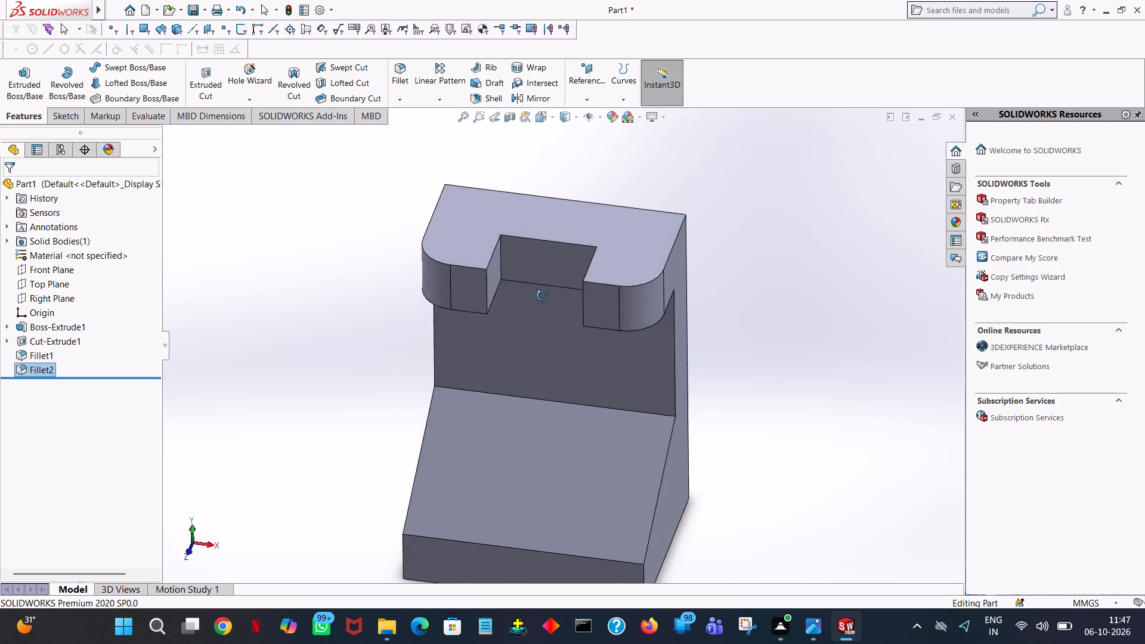
pyautogui.moveTo(542, 296); pyautogui.dragTo(571, 331, button='middle')
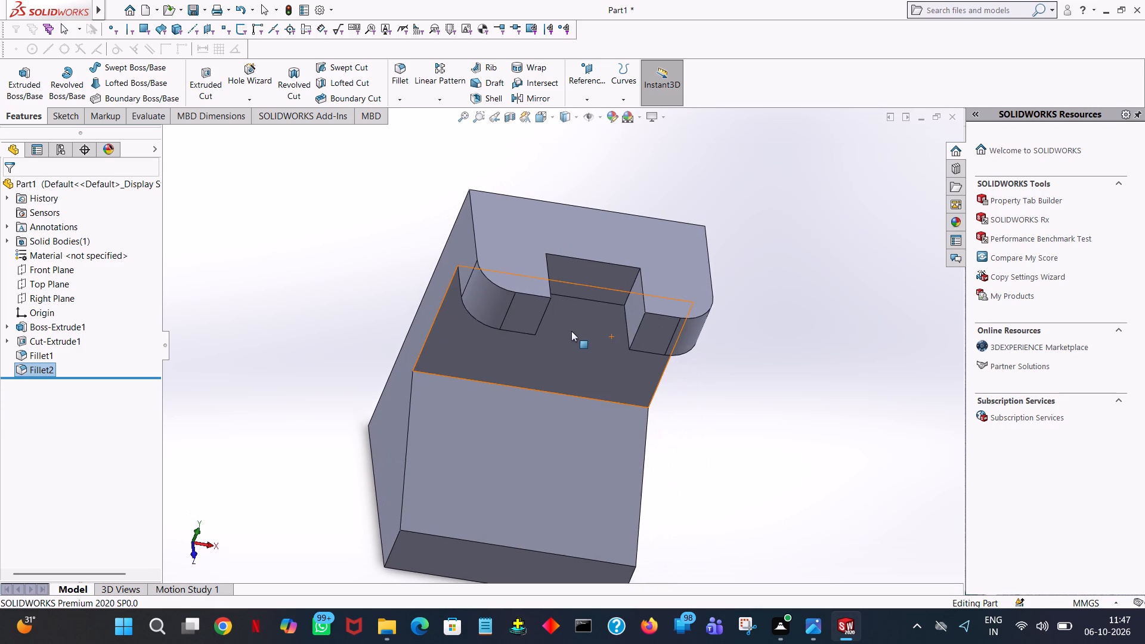
pyautogui.moveTo(803, 340); pyautogui.dragTo(788, 299, button='middle')
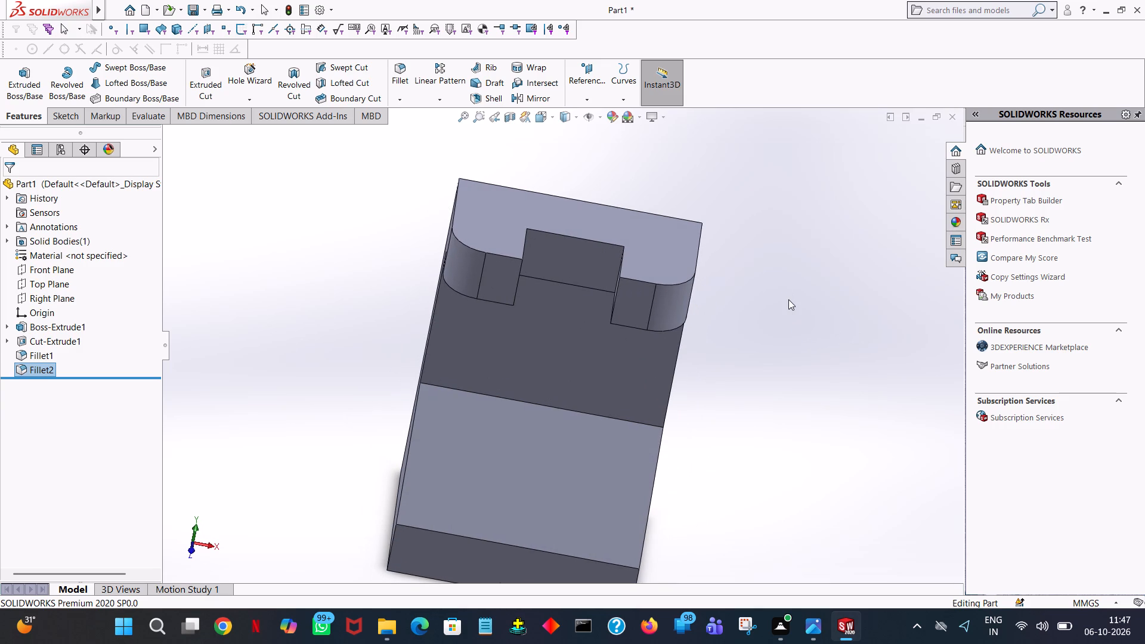
pyautogui.moveTo(788, 299); pyautogui.dragTo(729, 263, button='middle')
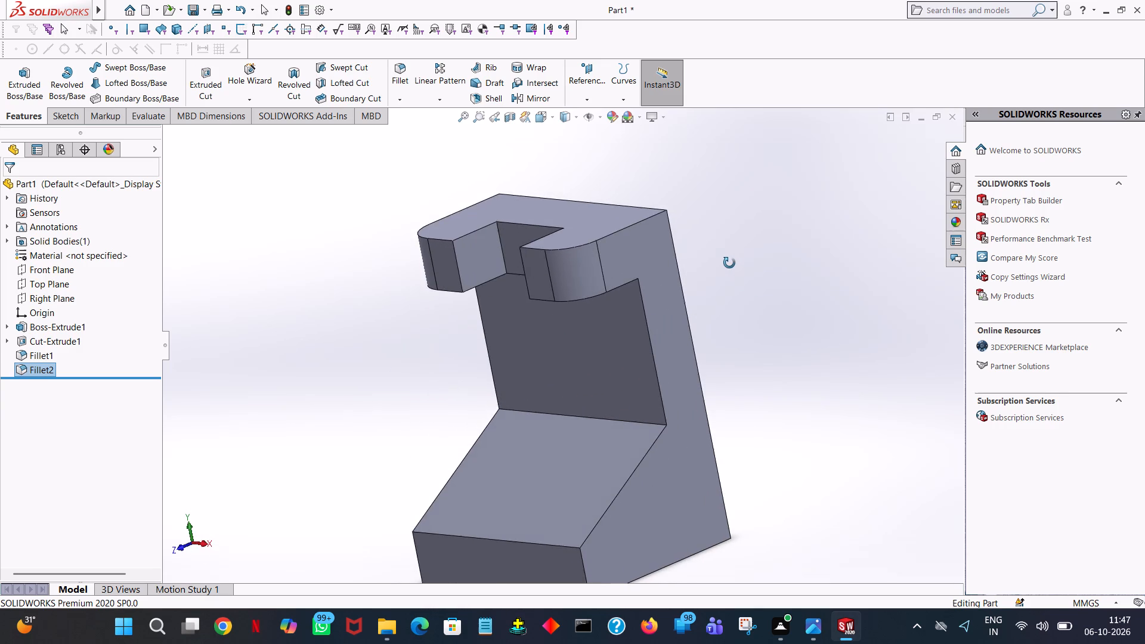
pyautogui.moveTo(729, 263); pyautogui.dragTo(673, 270, button='middle')
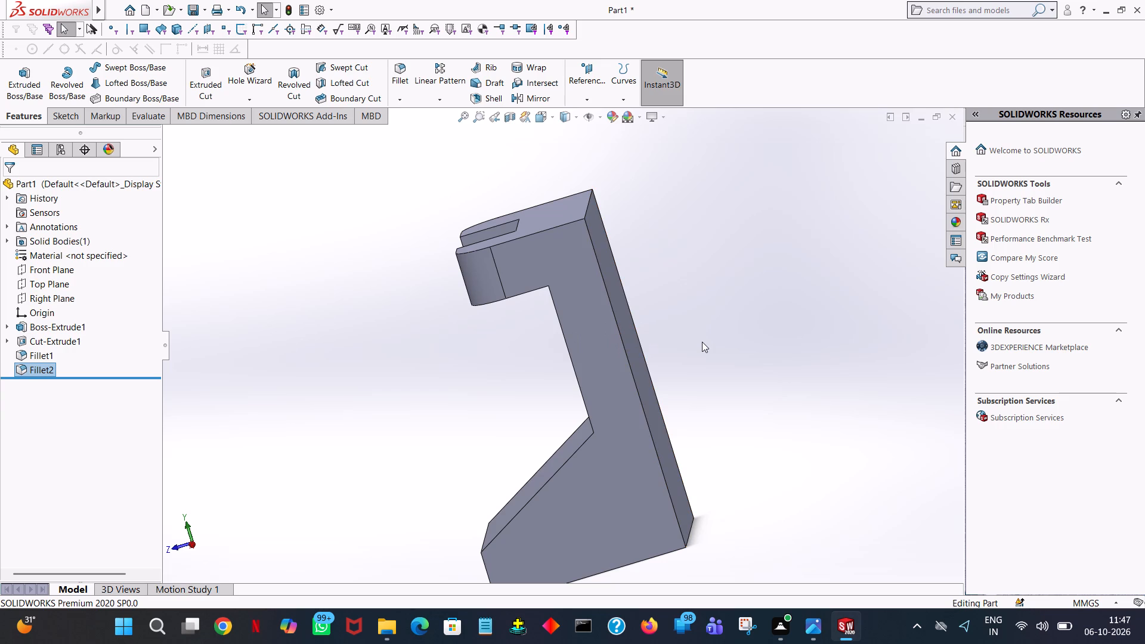
pyautogui.moveTo(702, 342); pyautogui.dragTo(744, 302, button='middle')
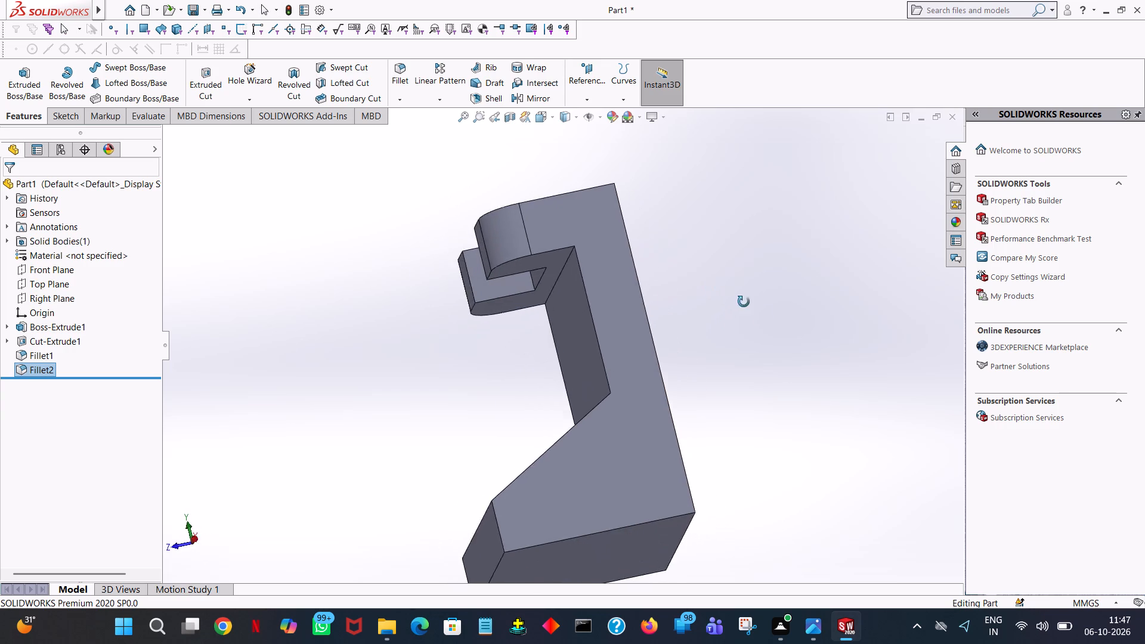
pyautogui.moveTo(744, 302); pyautogui.dragTo(845, 449, button='middle')
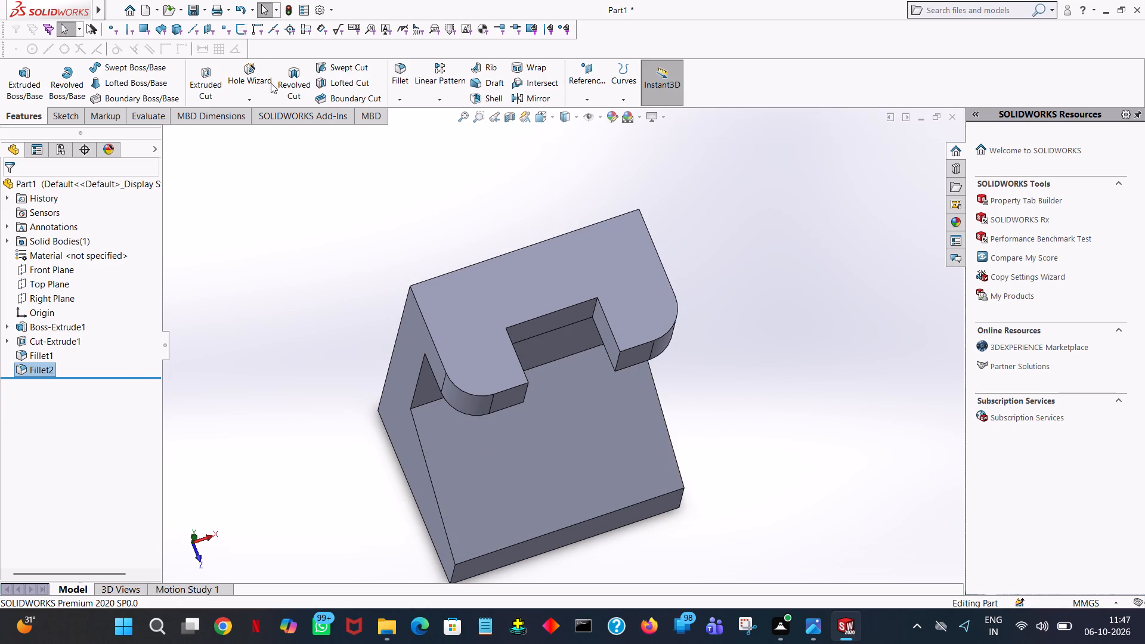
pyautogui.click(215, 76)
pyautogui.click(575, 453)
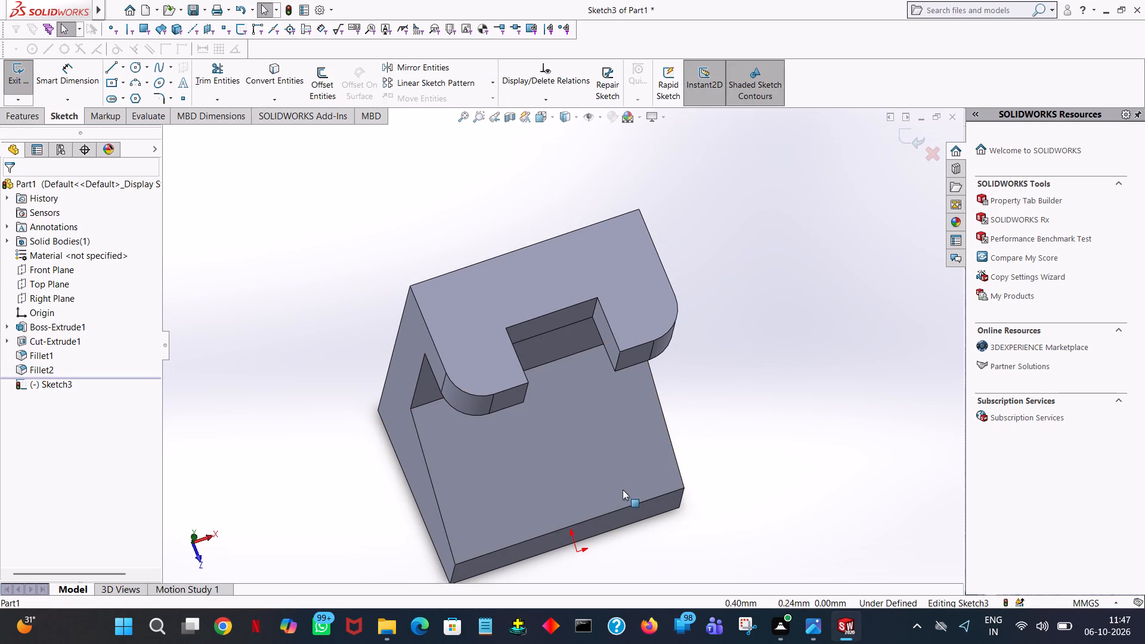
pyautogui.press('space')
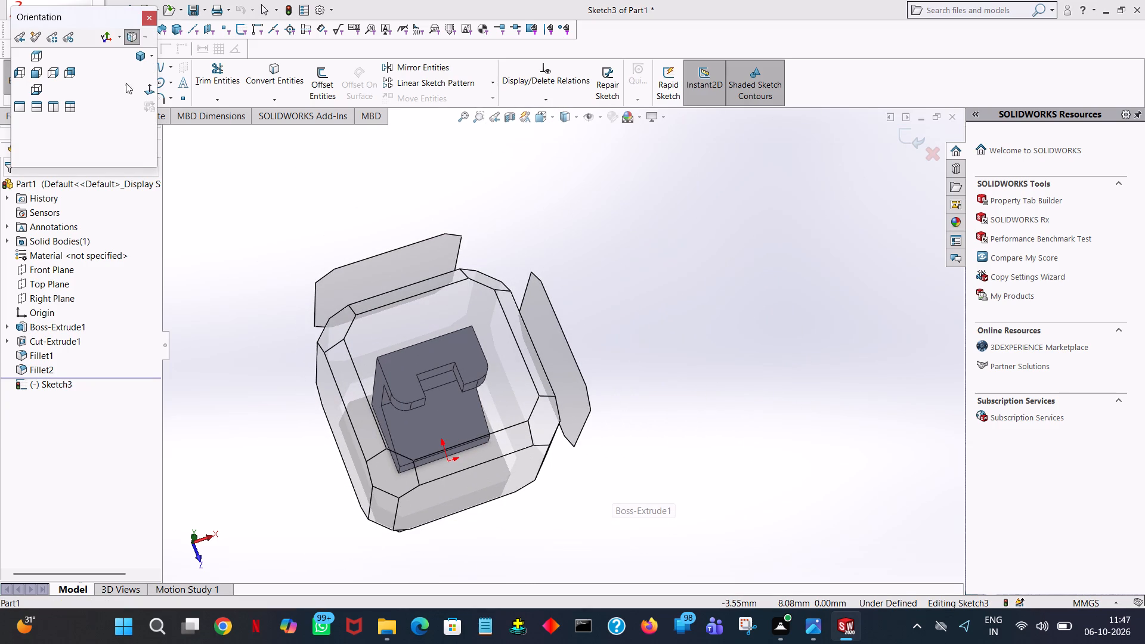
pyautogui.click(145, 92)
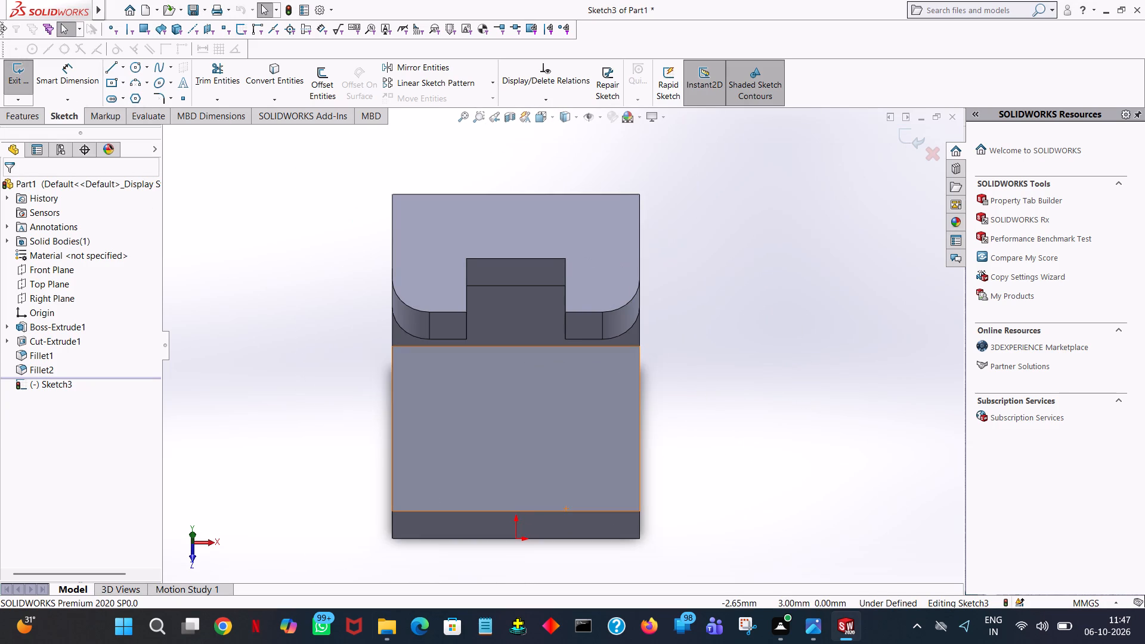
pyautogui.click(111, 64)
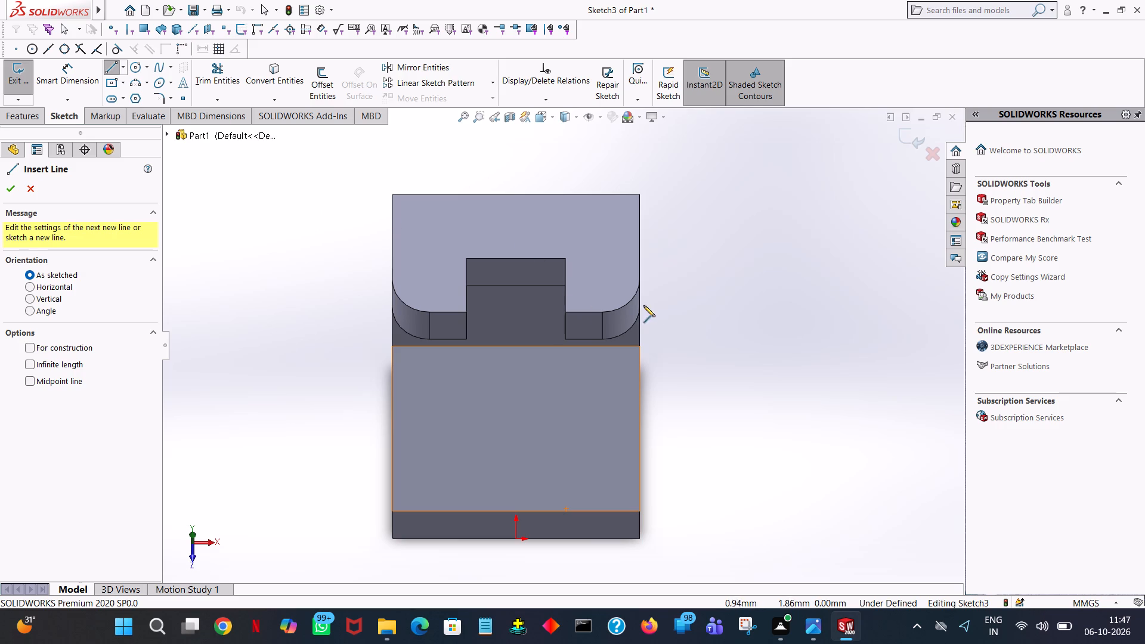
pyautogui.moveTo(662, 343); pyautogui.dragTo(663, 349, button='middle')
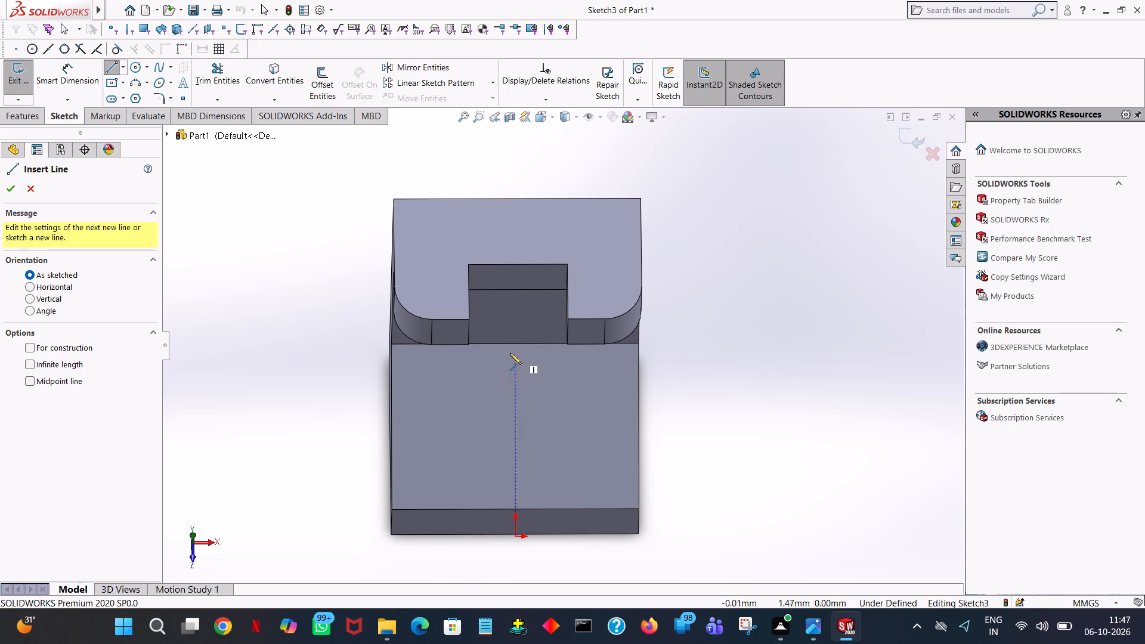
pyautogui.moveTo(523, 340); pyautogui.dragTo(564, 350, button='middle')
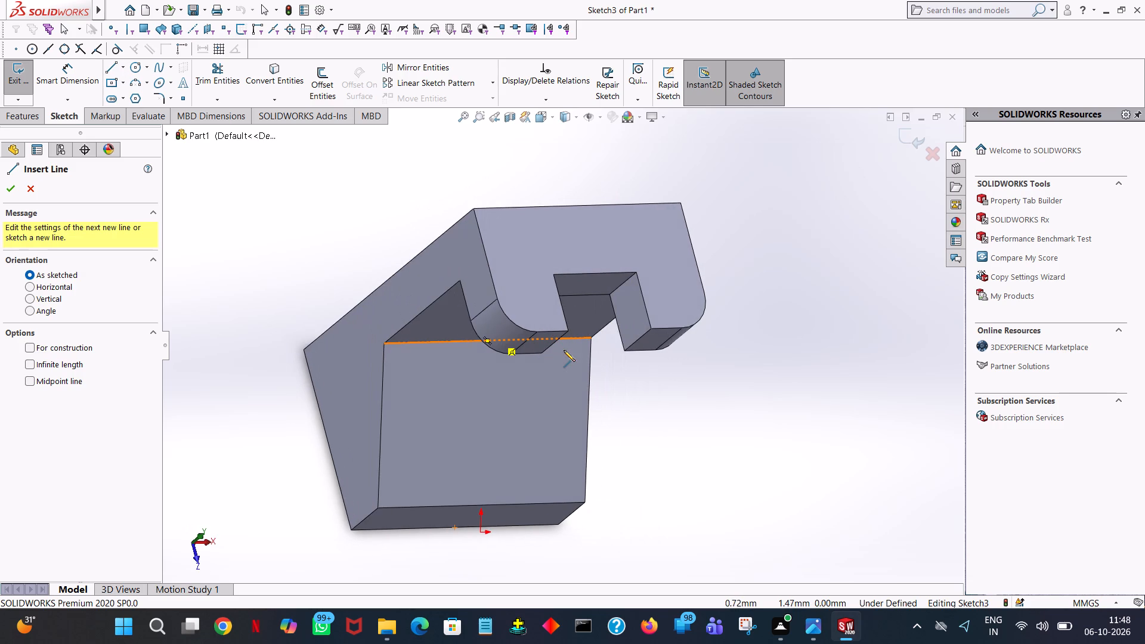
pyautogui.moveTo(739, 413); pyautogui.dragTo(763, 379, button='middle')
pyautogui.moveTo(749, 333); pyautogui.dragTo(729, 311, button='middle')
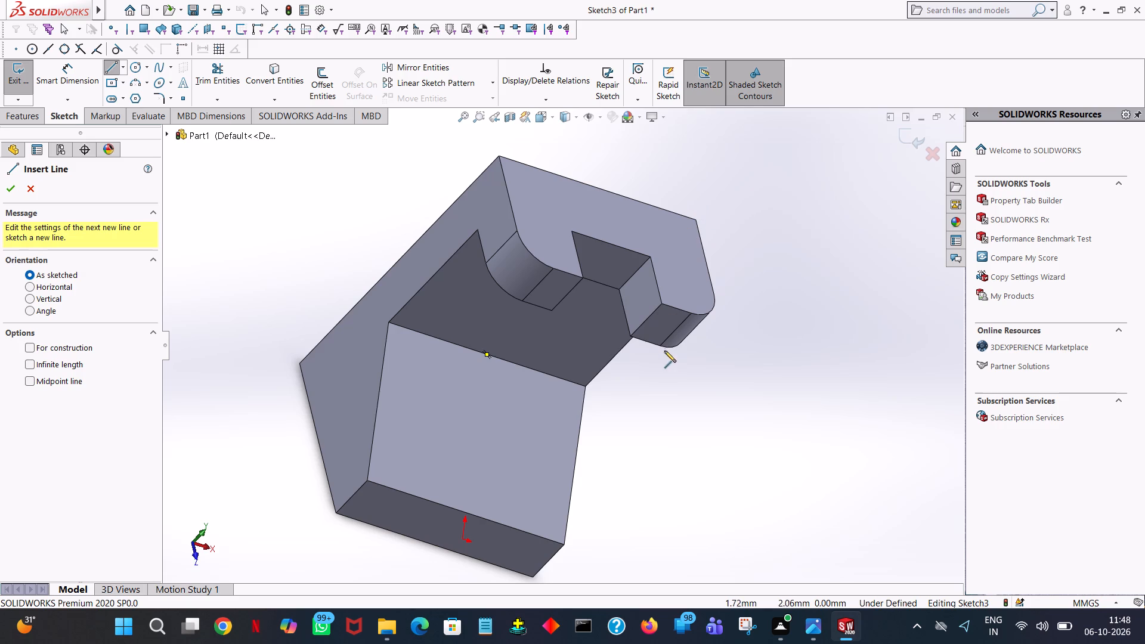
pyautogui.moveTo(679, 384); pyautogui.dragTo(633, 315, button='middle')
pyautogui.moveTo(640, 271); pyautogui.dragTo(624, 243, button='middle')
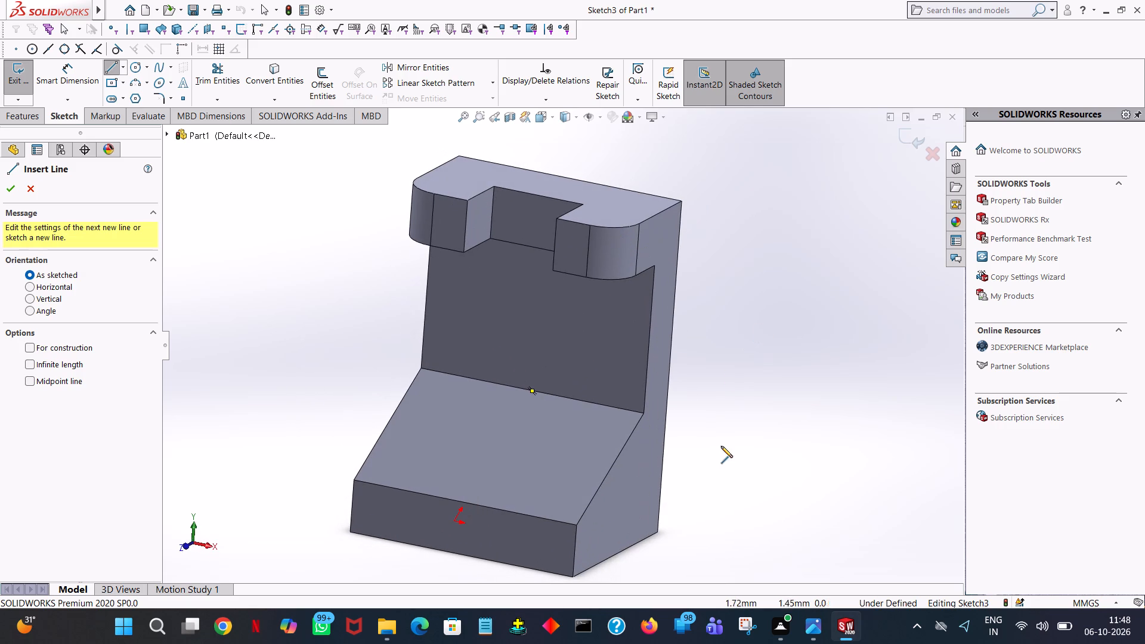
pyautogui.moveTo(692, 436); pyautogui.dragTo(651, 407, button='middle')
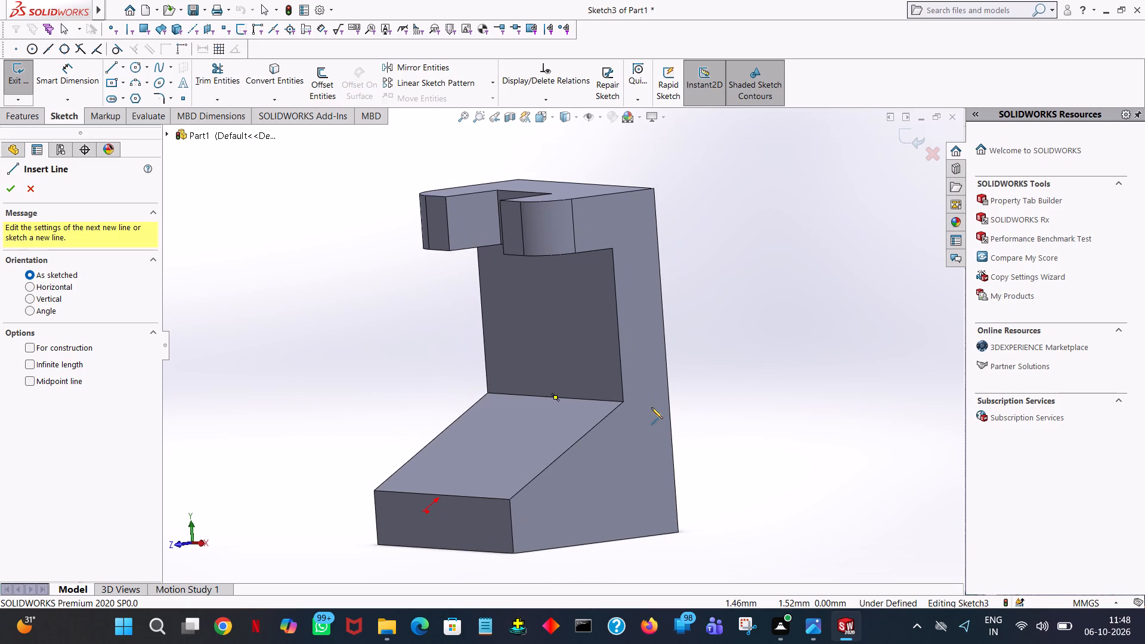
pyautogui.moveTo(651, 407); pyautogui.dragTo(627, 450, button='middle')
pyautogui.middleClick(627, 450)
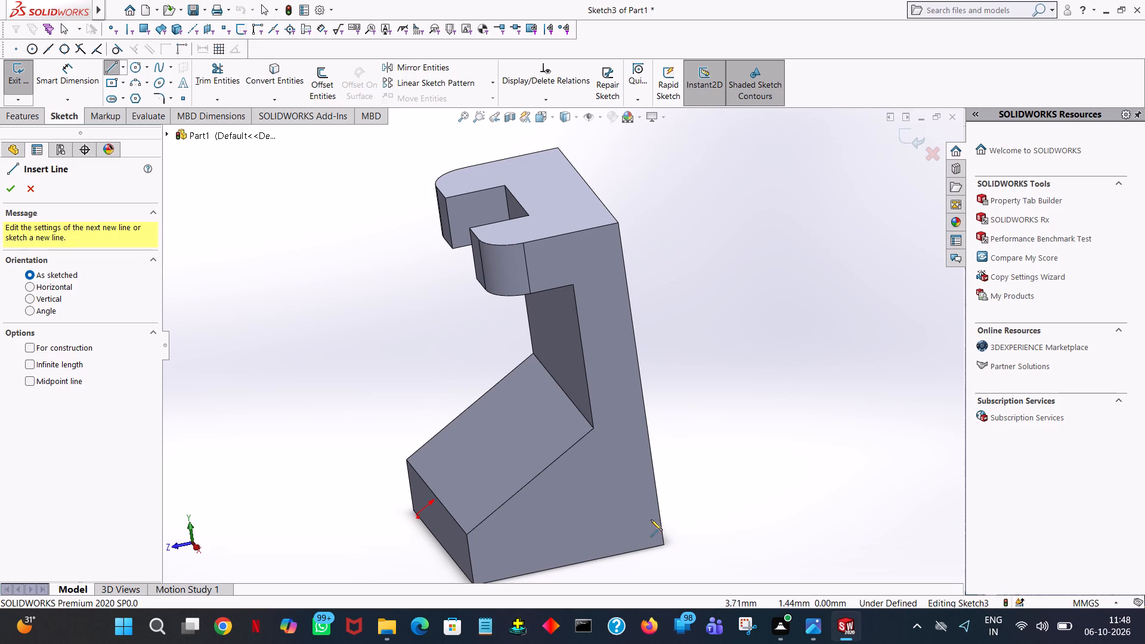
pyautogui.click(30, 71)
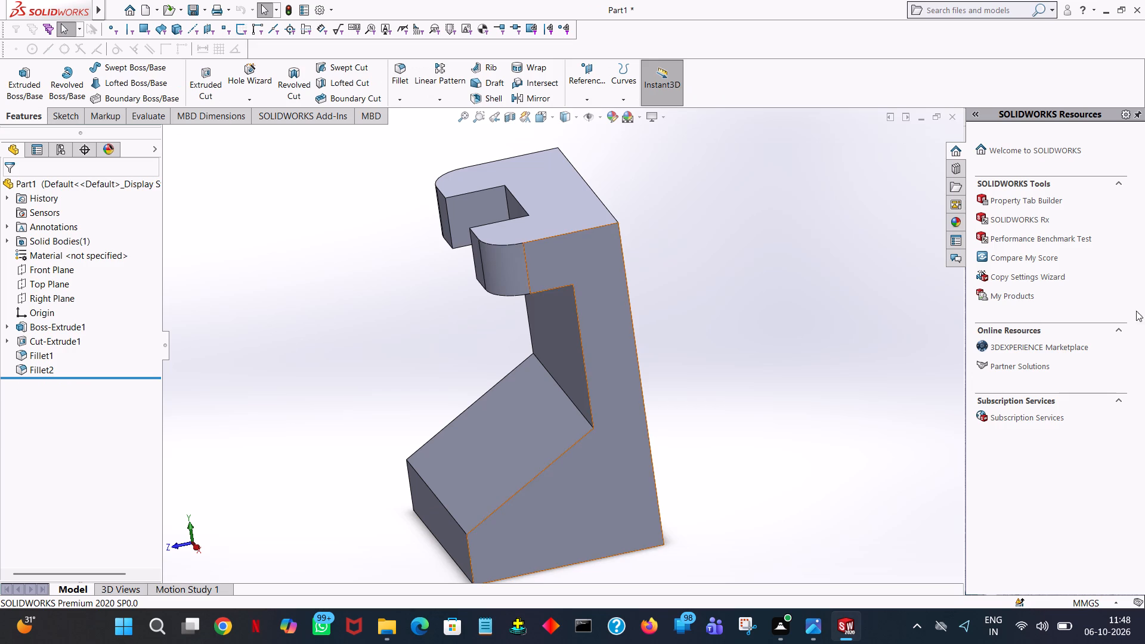
# Start an Extruded Boss/Base sketch on the sloped top face of the bracket's base.
pyautogui.moveTo(837, 371); pyautogui.dragTo(887, 347, button='middle')
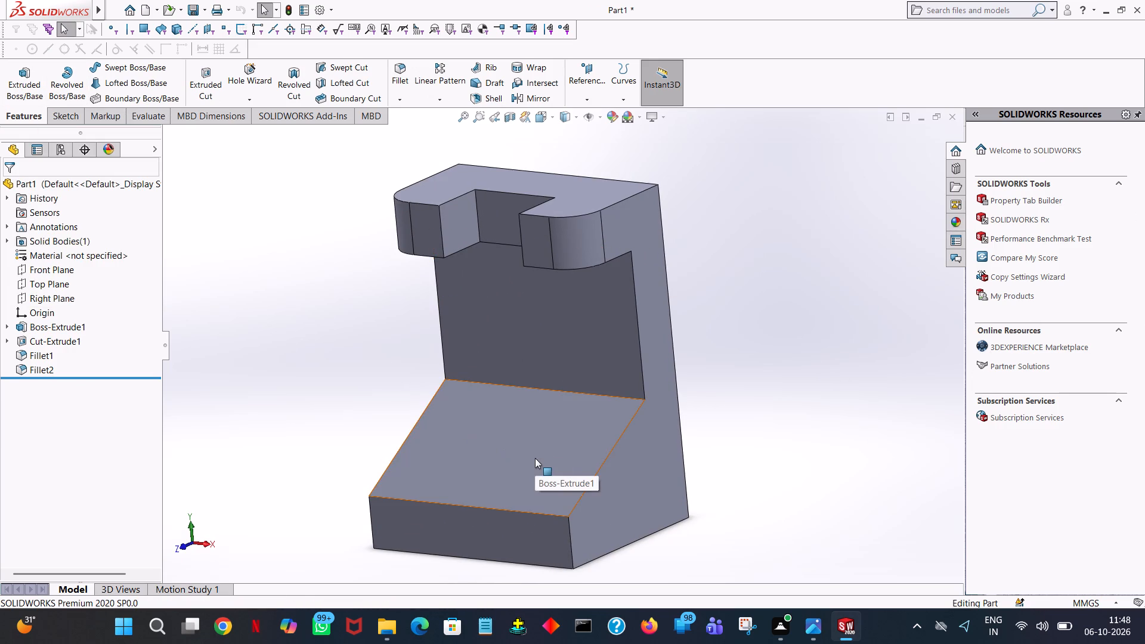
pyautogui.moveTo(575, 446); pyautogui.dragTo(422, 397, button='middle')
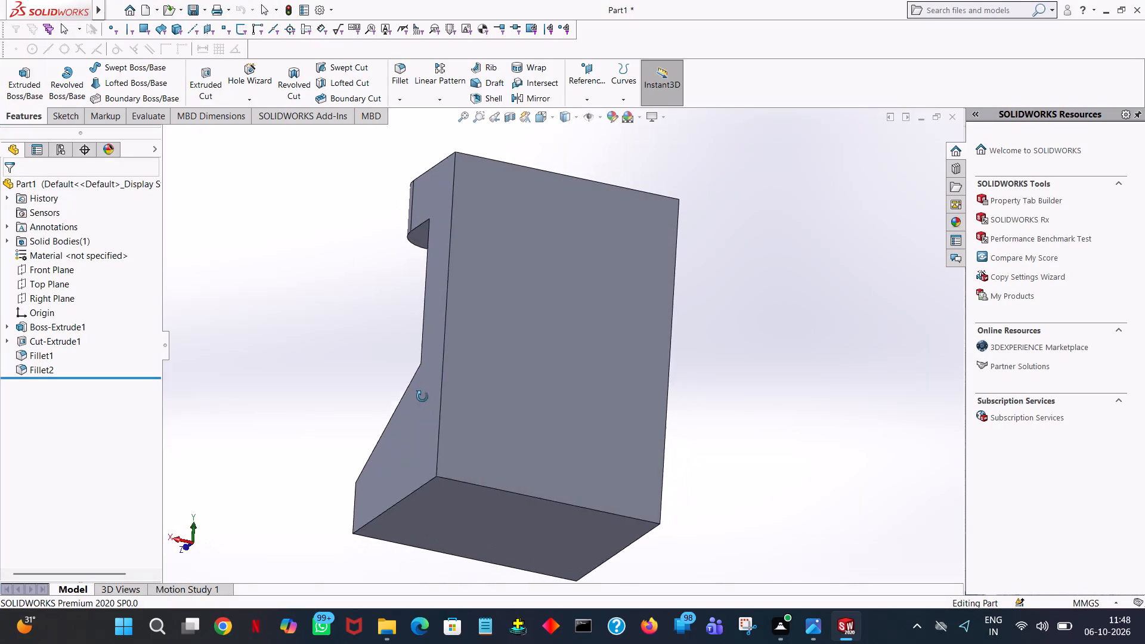
pyautogui.moveTo(422, 397); pyautogui.dragTo(395, 329, button='middle')
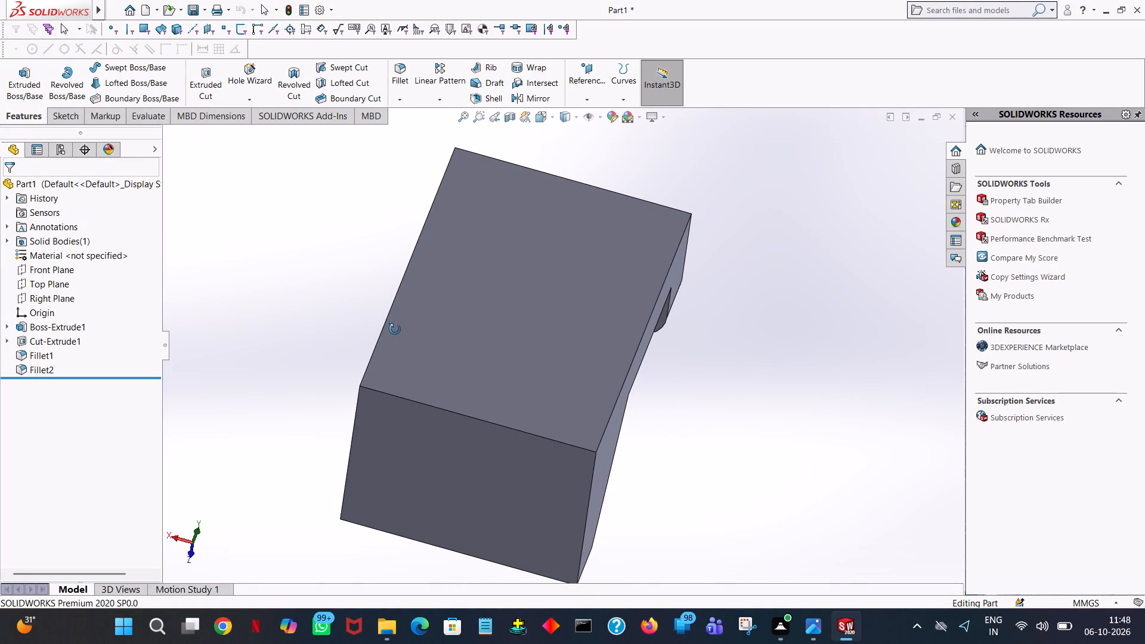
pyautogui.moveTo(395, 329); pyautogui.dragTo(496, 443, button='middle')
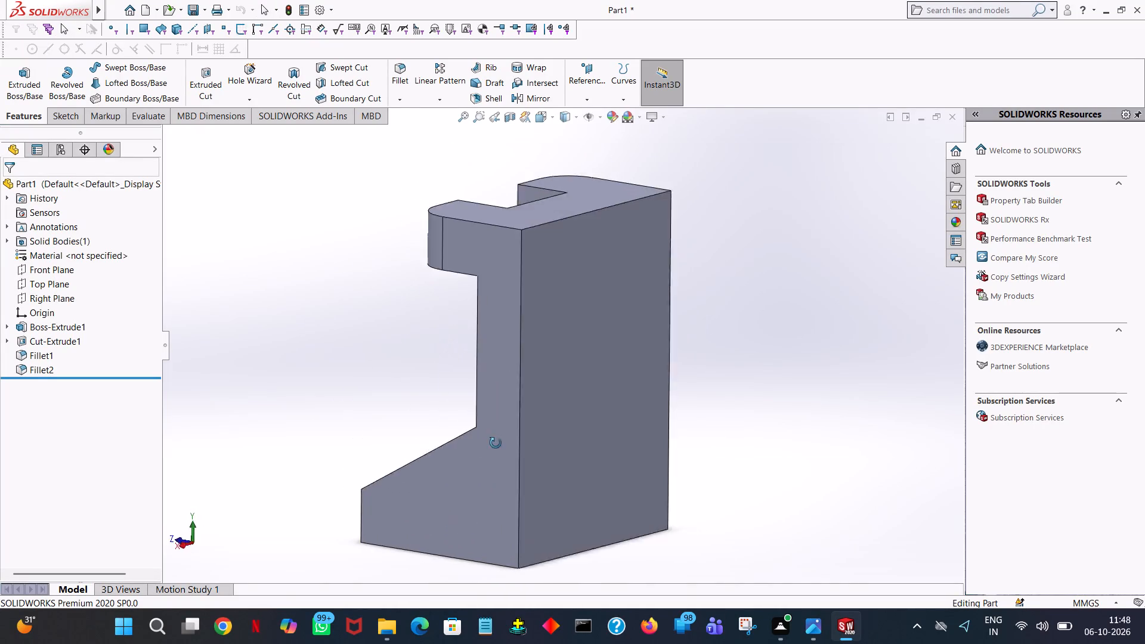
pyautogui.moveTo(496, 443); pyautogui.dragTo(521, 397, button='middle')
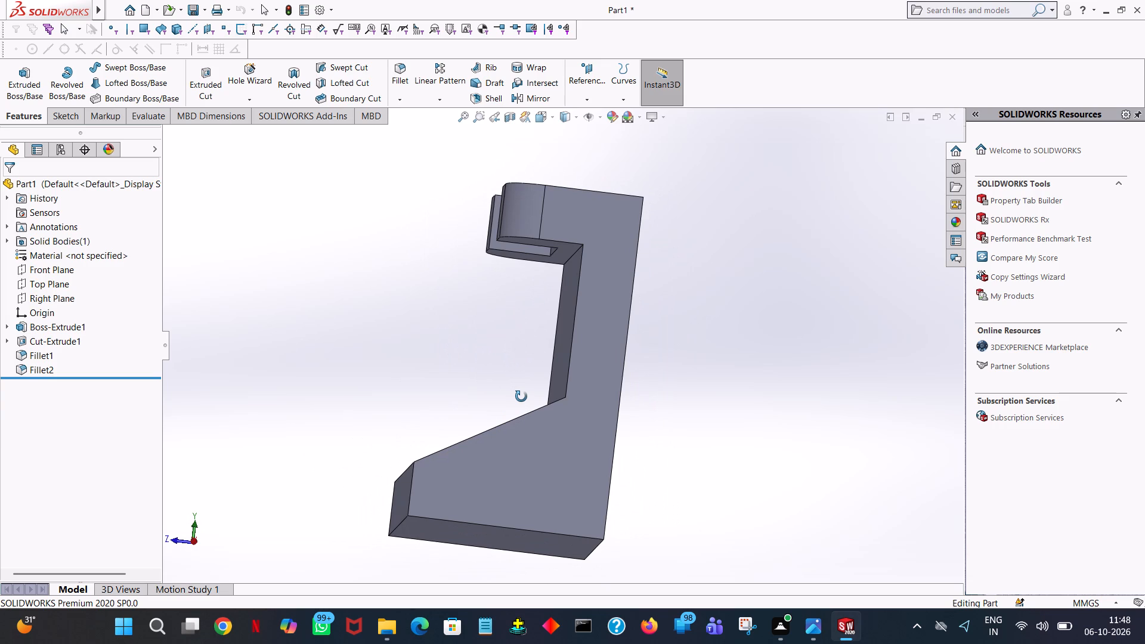
pyautogui.moveTo(521, 397); pyautogui.dragTo(531, 486, button='middle')
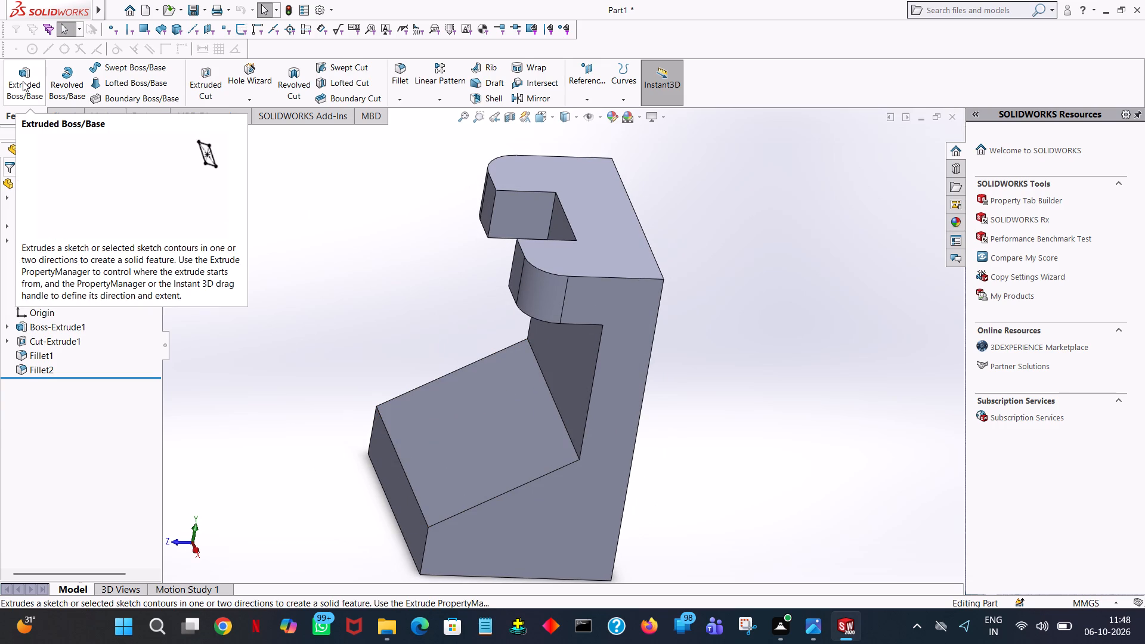
pyautogui.click(23, 81)
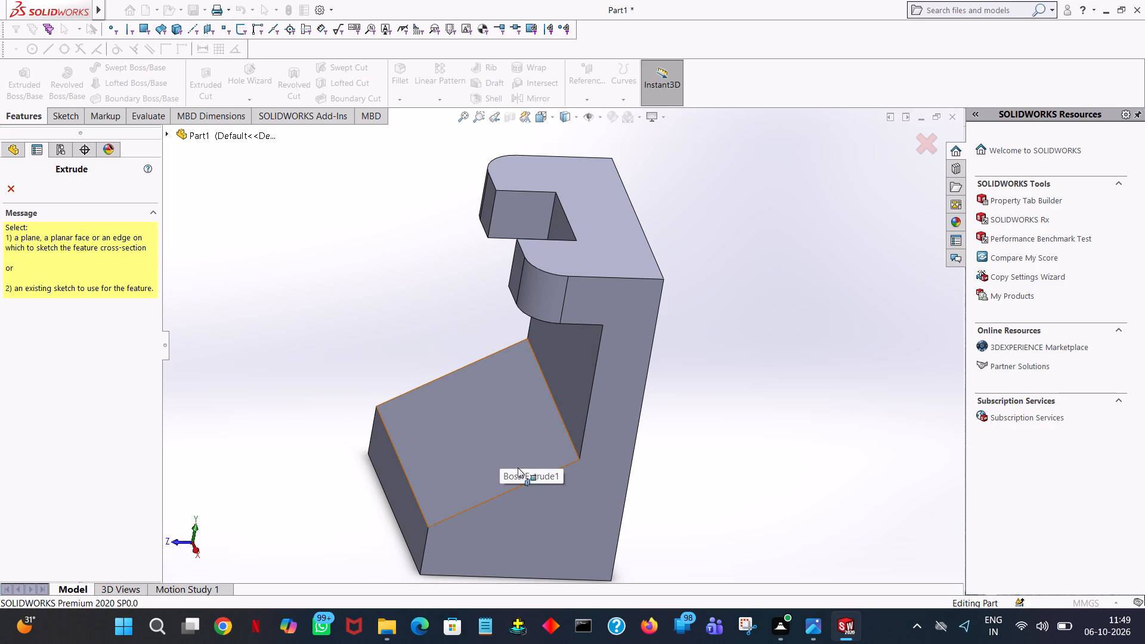
pyautogui.moveTo(645, 487); pyautogui.dragTo(730, 561, button='middle')
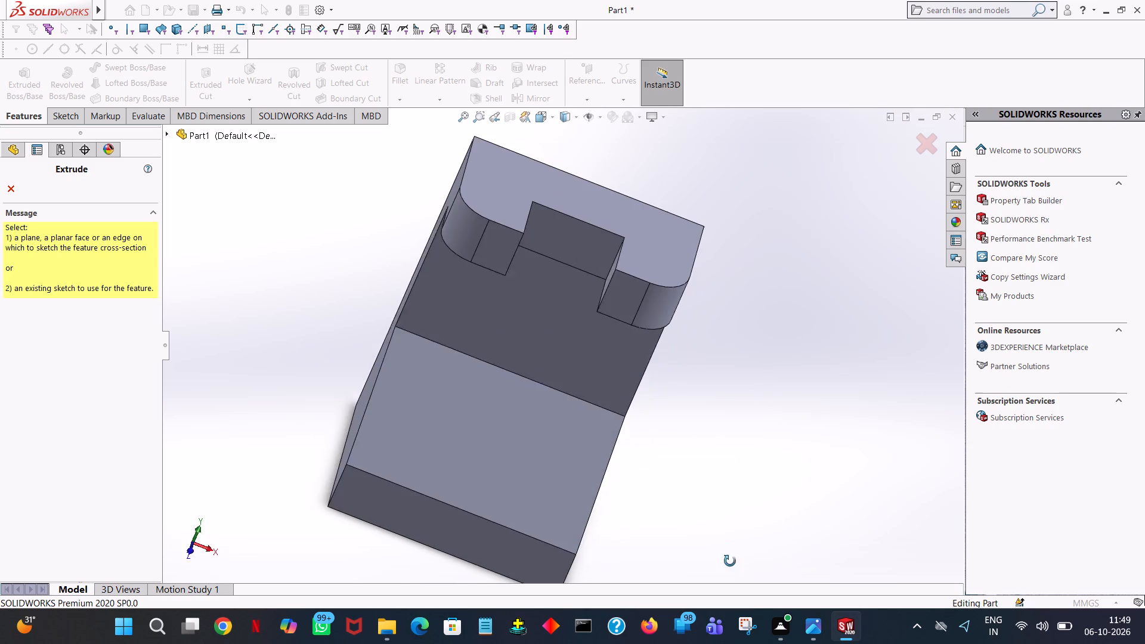
pyautogui.moveTo(730, 561); pyautogui.dragTo(731, 574, button='middle')
pyautogui.click(447, 465)
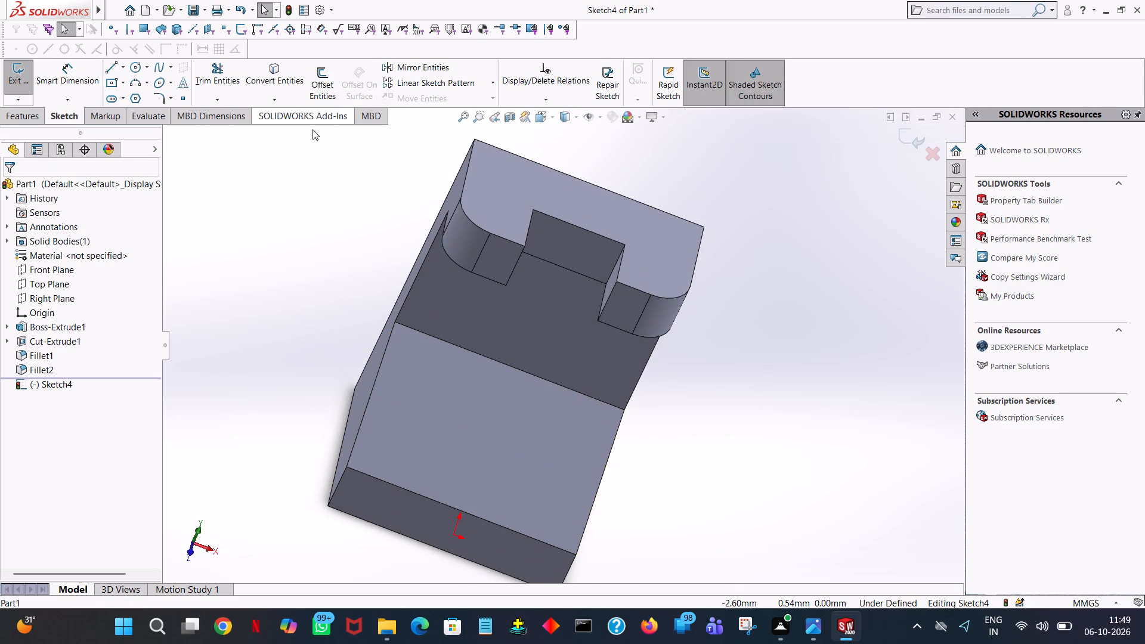
pyautogui.press('space')
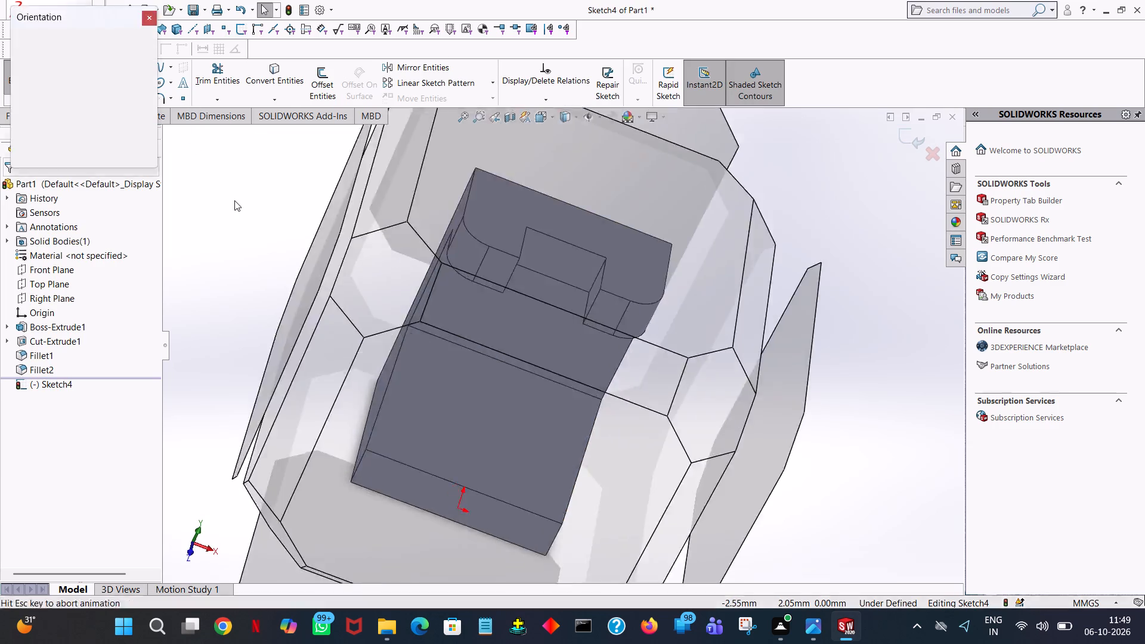
pyautogui.click(154, 90)
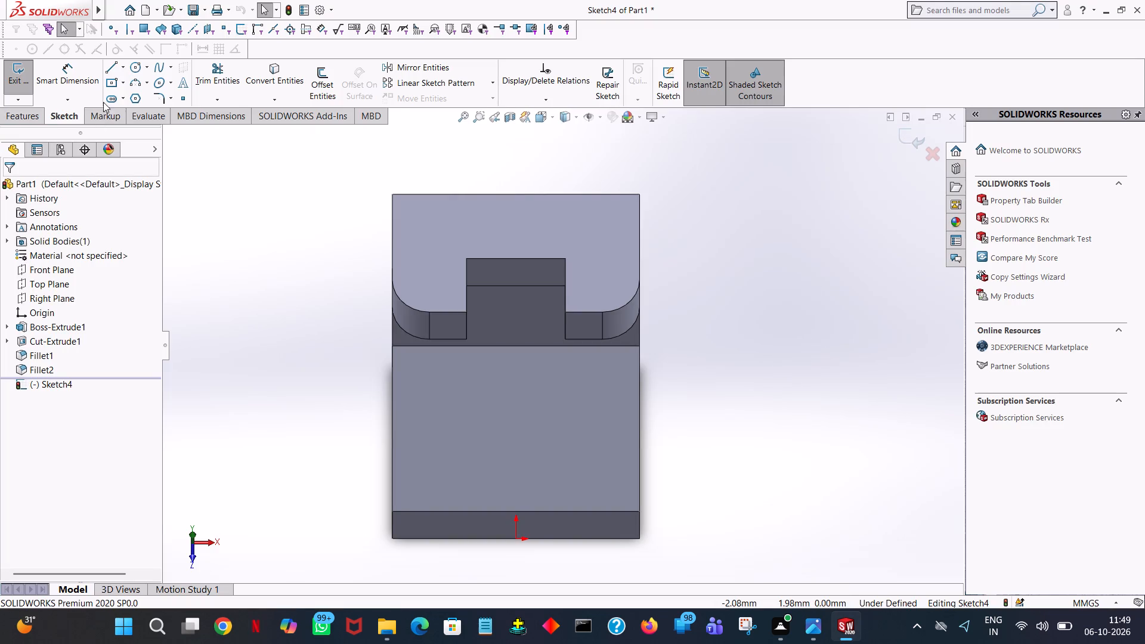
# Draw a vertical guide line 0.56 mm long down the sloped face from the midpoint of its upper edge.
pyautogui.click(110, 66)
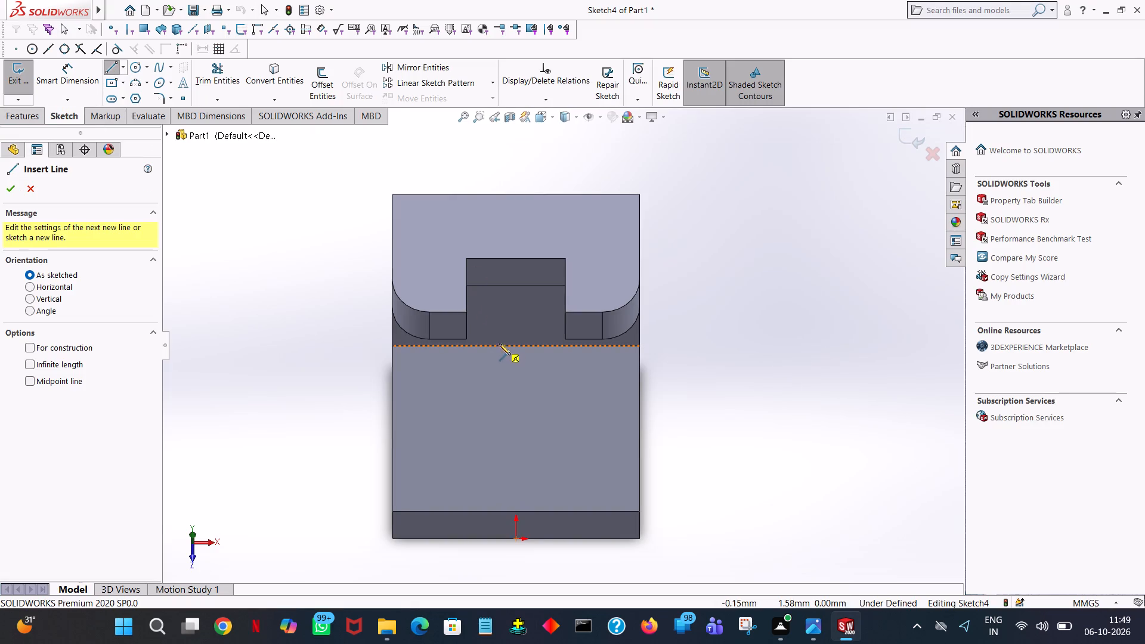
pyautogui.click(515, 345)
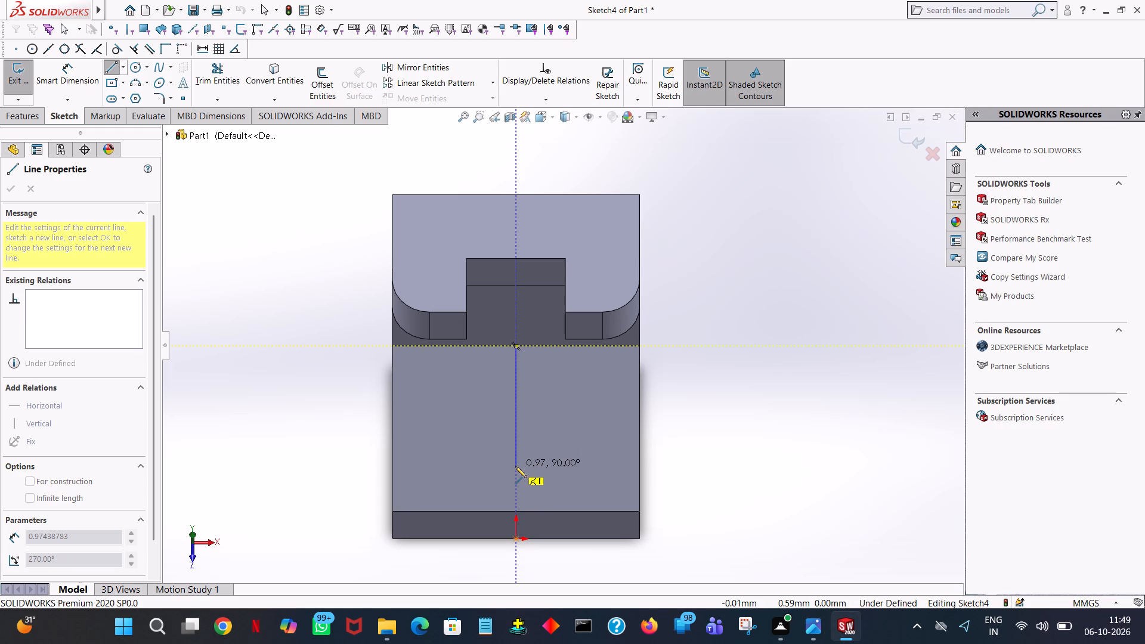
pyautogui.click(515, 466)
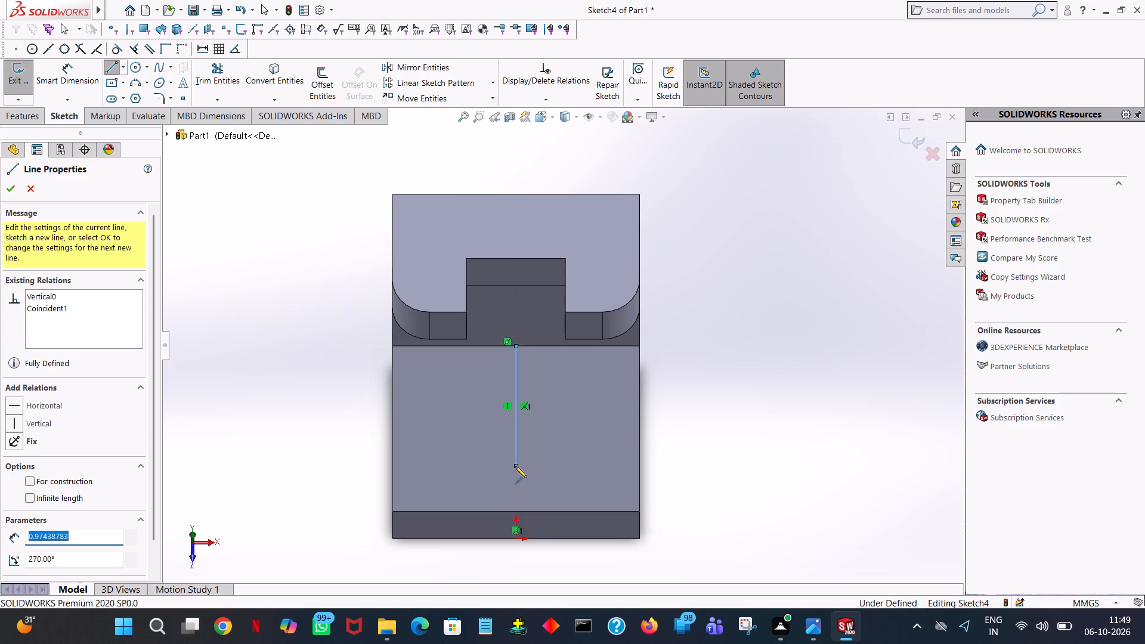
pyautogui.press('1')
pyautogui.press('-')
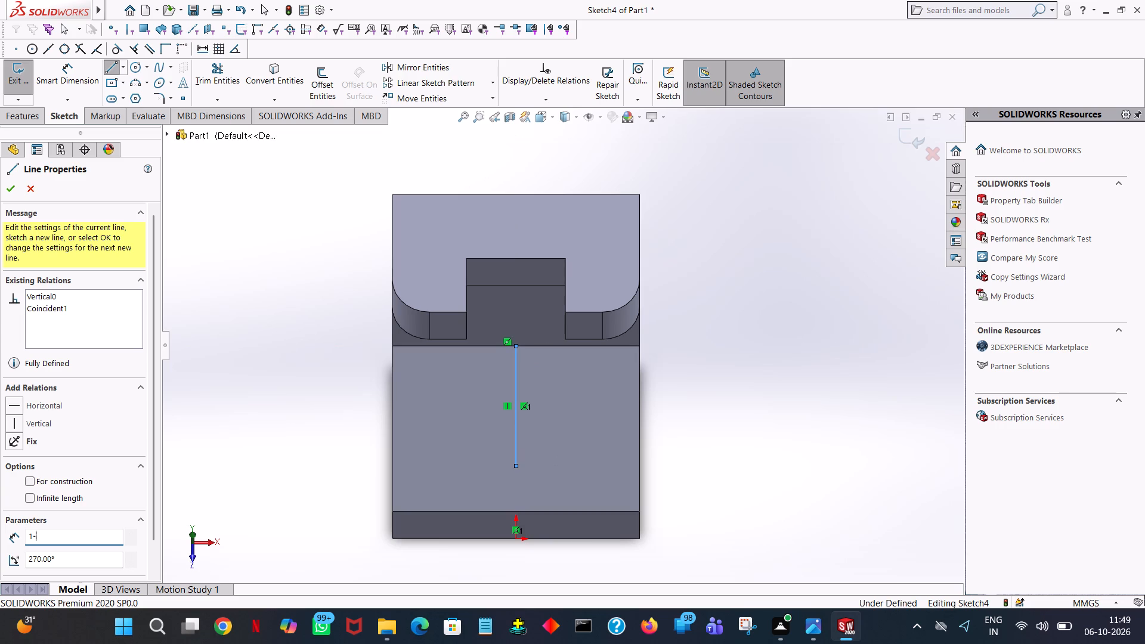
pyautogui.write('0.44')
pyautogui.press('Return')
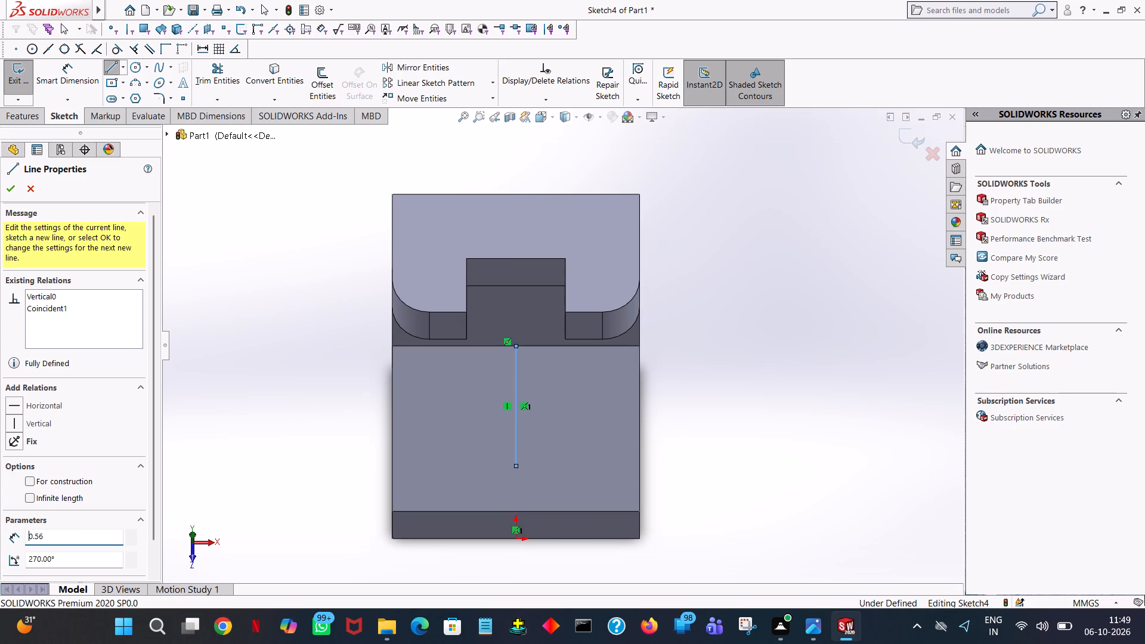
pyautogui.rightClick(515, 466)
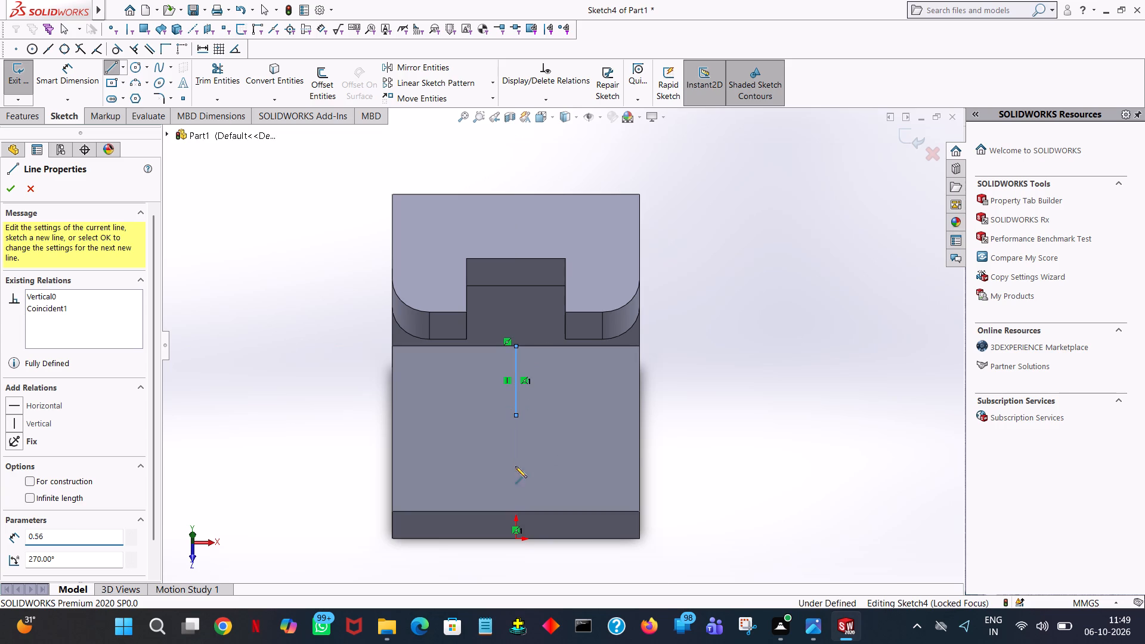
pyautogui.click(598, 470)
pyautogui.click(704, 412)
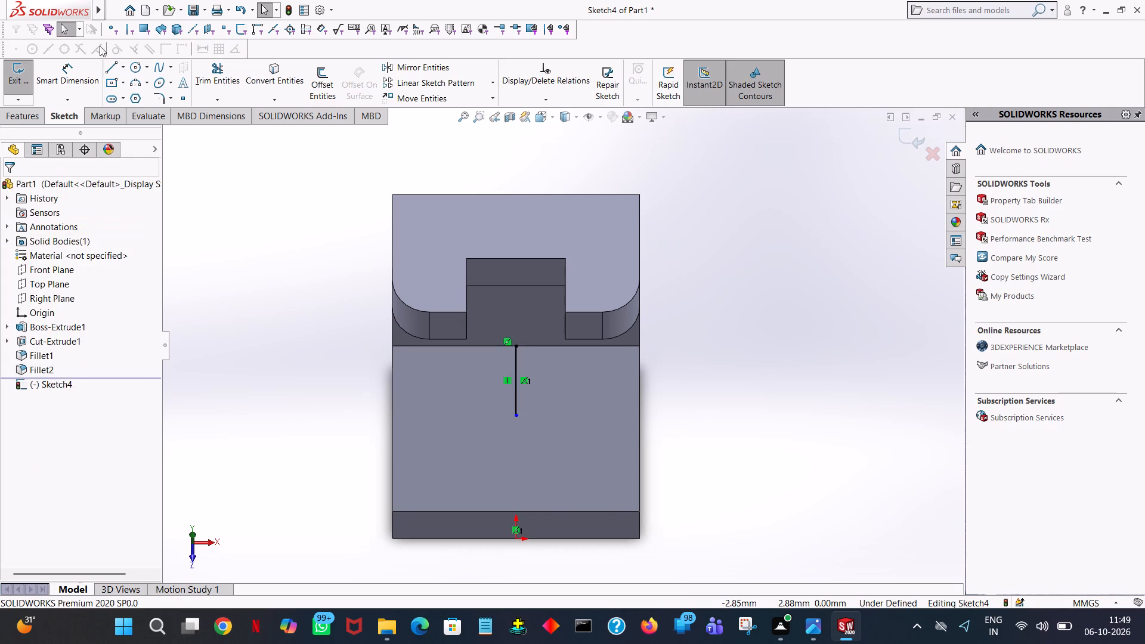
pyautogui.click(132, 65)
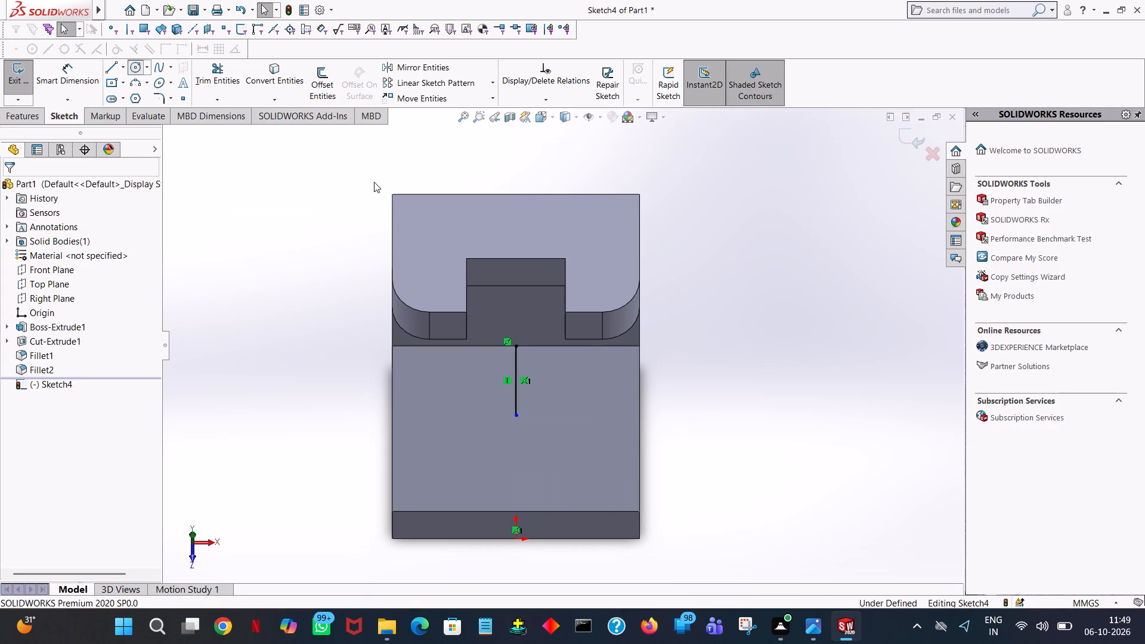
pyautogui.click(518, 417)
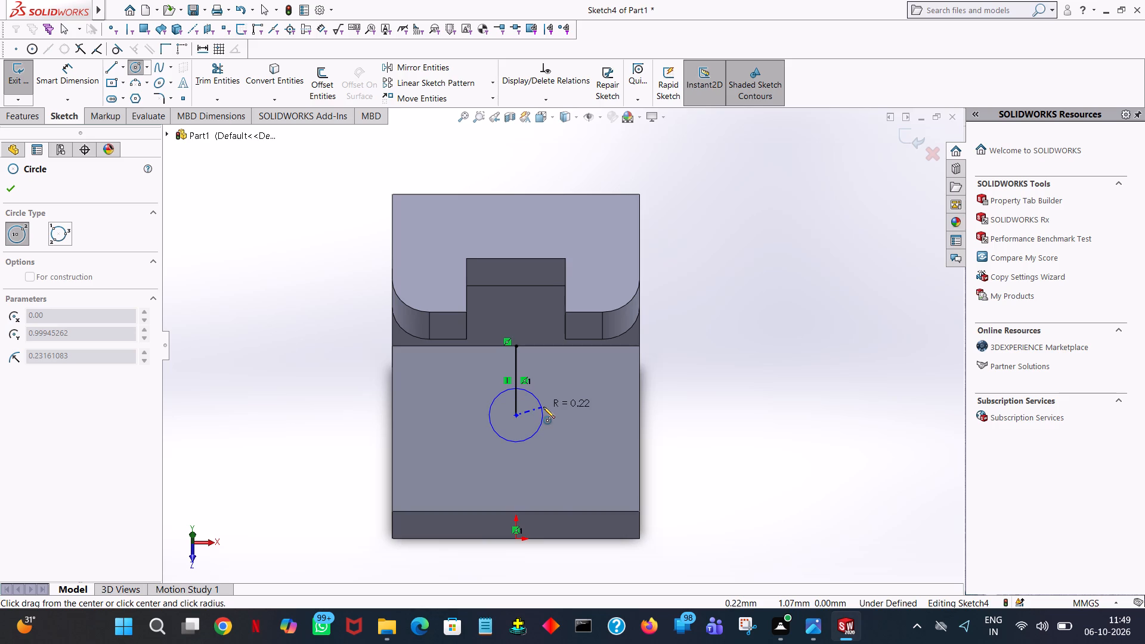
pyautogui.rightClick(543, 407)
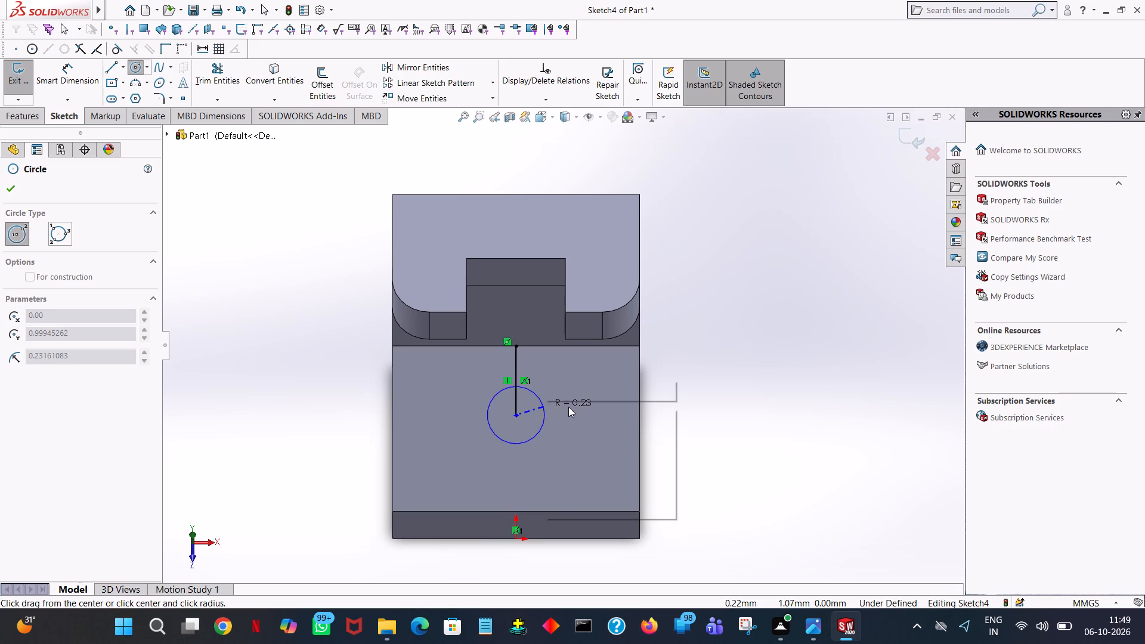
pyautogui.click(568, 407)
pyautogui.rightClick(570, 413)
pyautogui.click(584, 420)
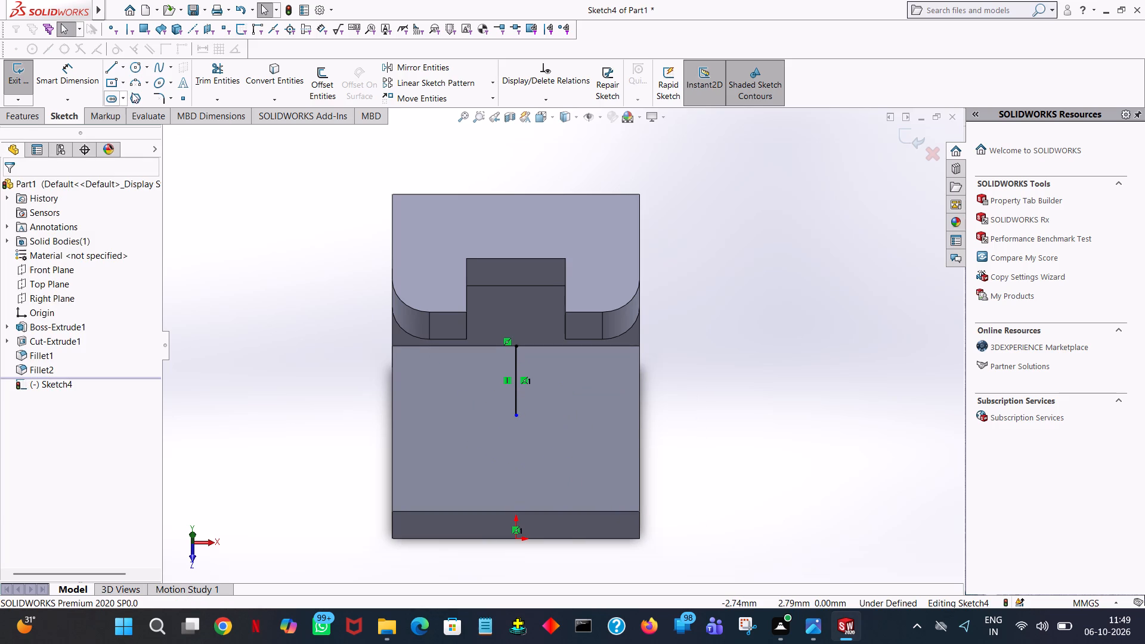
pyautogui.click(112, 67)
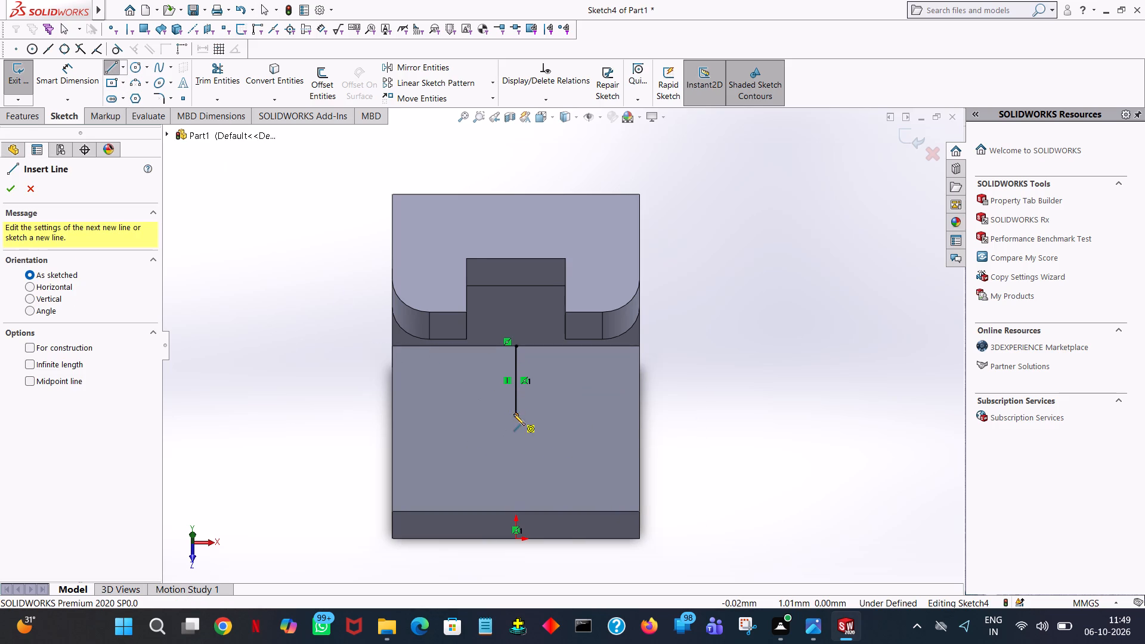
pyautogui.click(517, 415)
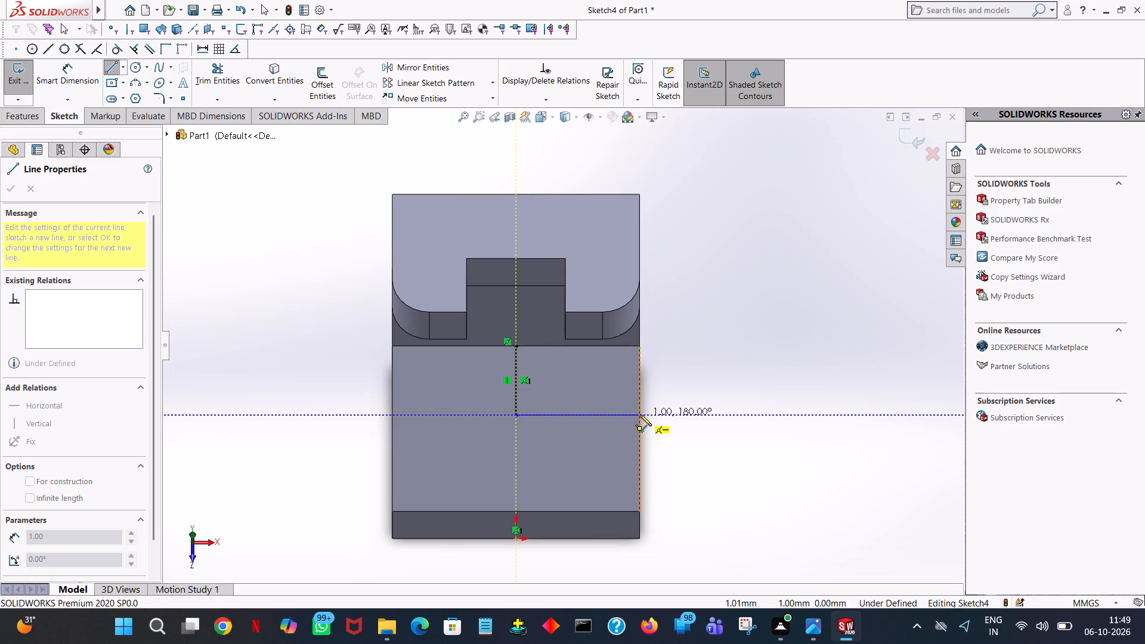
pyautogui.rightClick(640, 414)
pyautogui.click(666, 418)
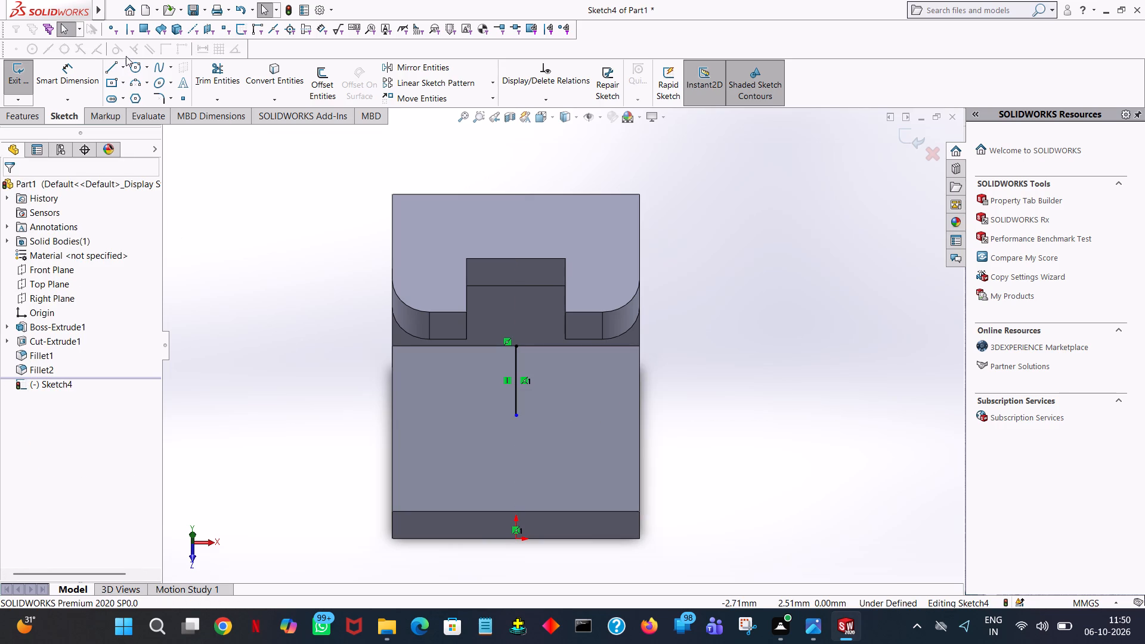
# Draw a circle of 0.20 mm radius centred on the guide line's lower endpoint.
pyautogui.click(132, 63)
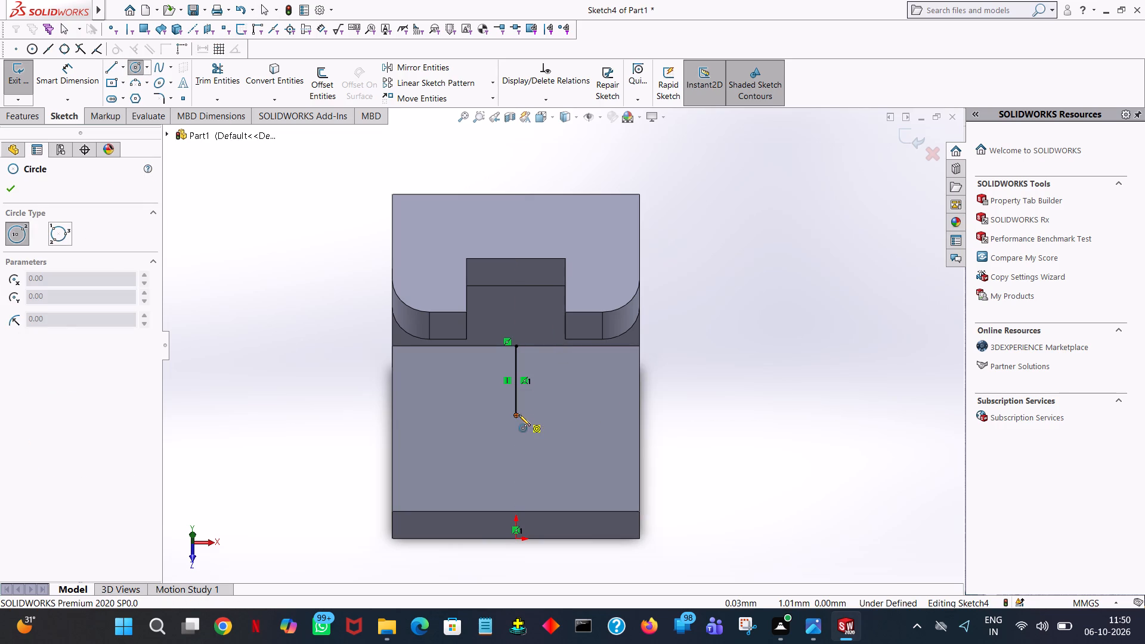
pyautogui.click(516, 416)
pyautogui.click(533, 395)
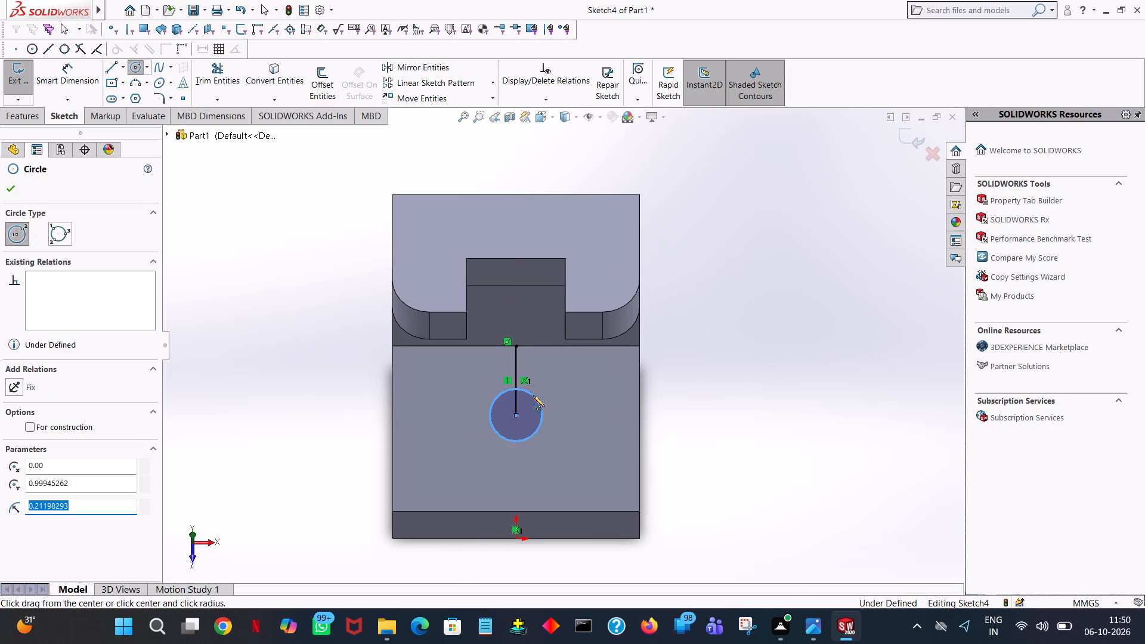
pyautogui.write('0.40')
pyautogui.press('Return')
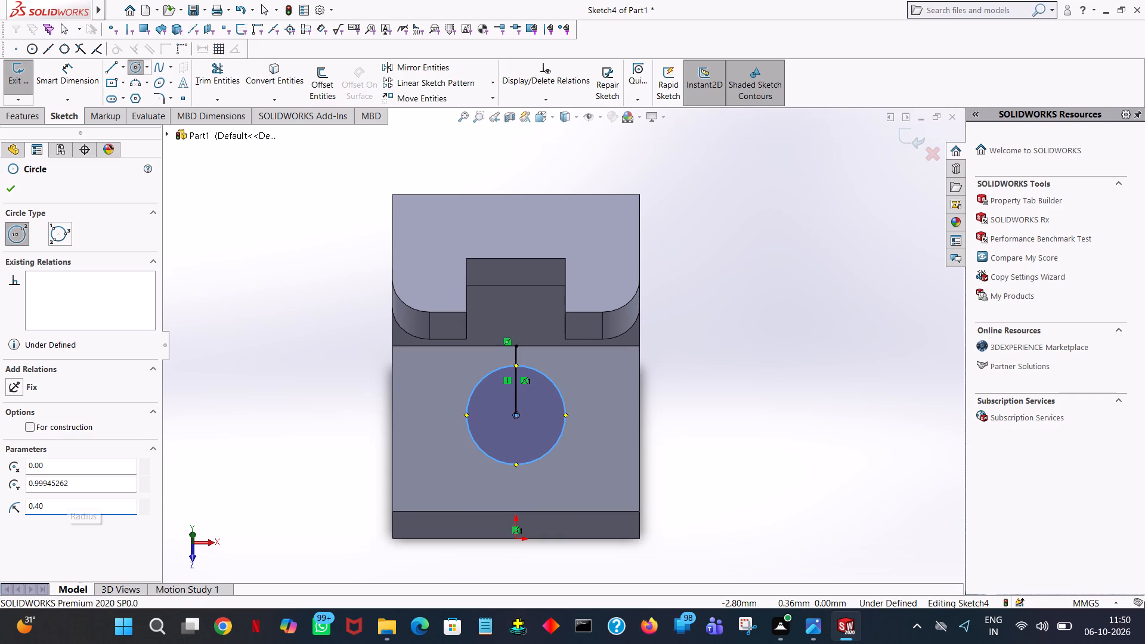
pyautogui.write('/2')
pyautogui.press('Return')
pyautogui.click(12, 182)
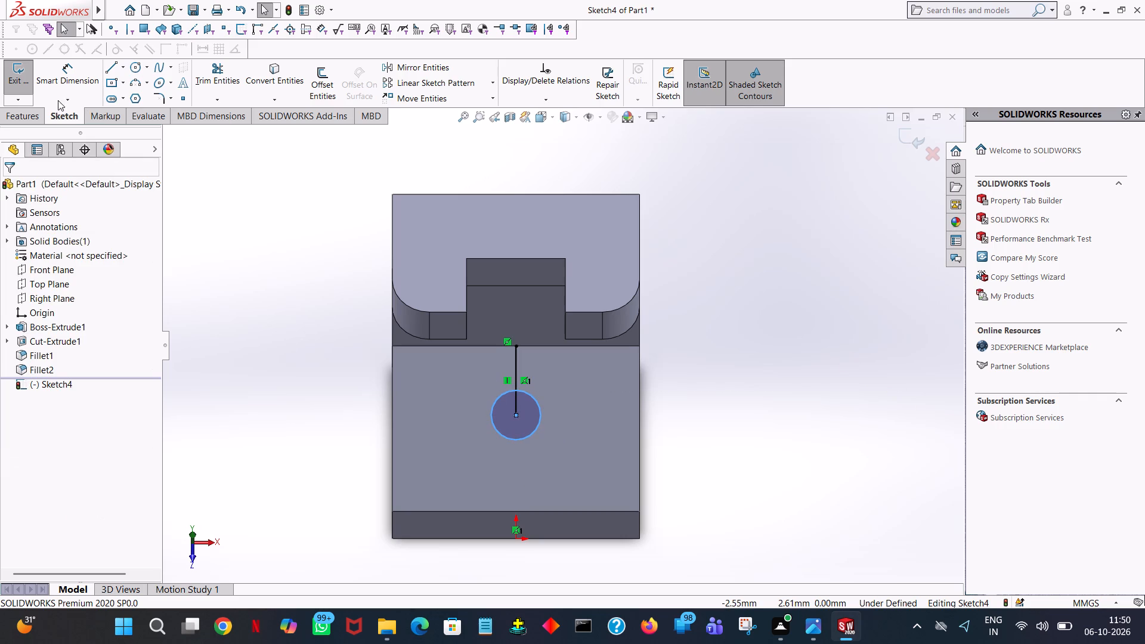
# Trim away the vertical guide line both outside and inside the circle, leaving only the circle.
pyautogui.click(240, 69)
pyautogui.click(515, 369)
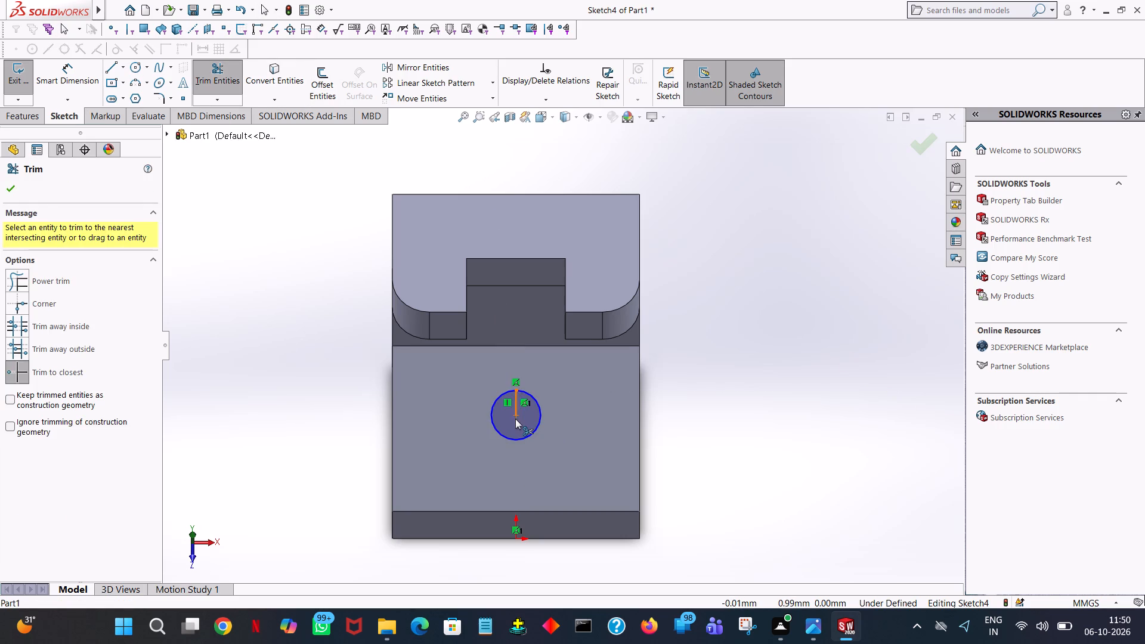
pyautogui.moveTo(483, 404); pyautogui.dragTo(496, 403)
pyautogui.click(514, 408)
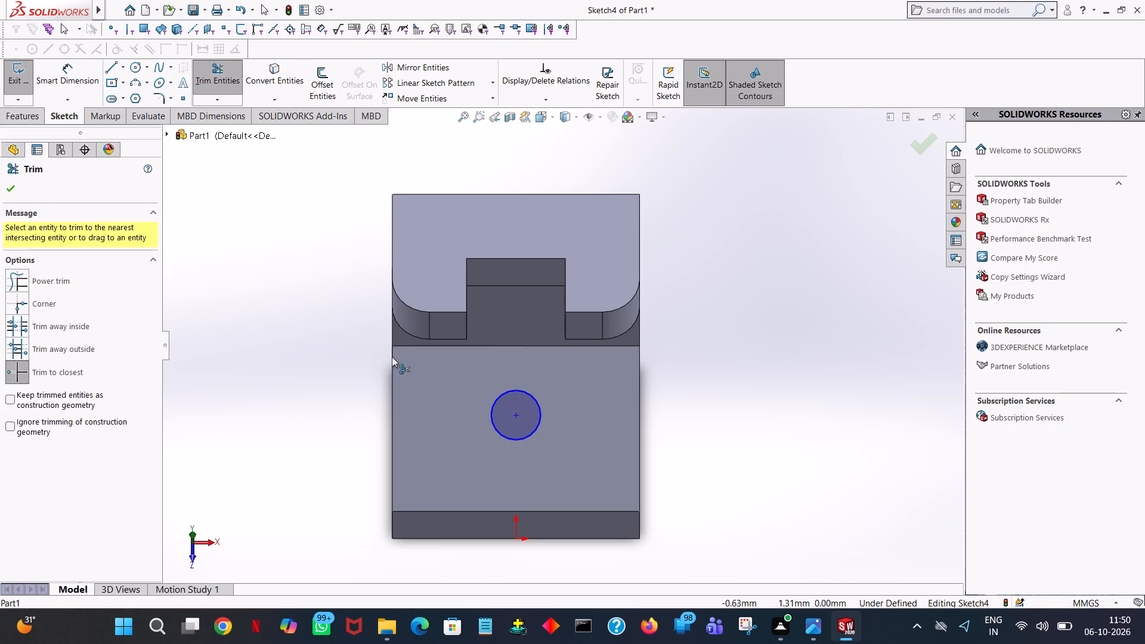
pyautogui.click(13, 182)
# Cut the circle through the bracket's sloped base as a blind Extruded Cut 2.00 mm deep.
pyautogui.click(13, 112)
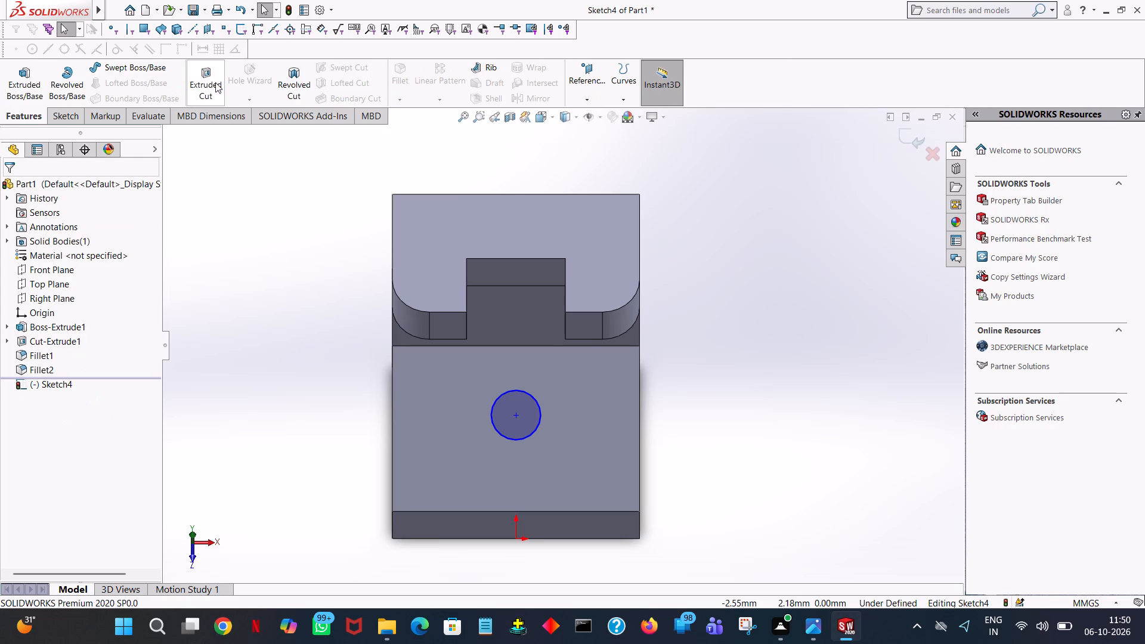
pyautogui.click(215, 82)
pyautogui.moveTo(724, 363); pyautogui.dragTo(619, 334, button='middle')
pyautogui.moveTo(619, 334); pyautogui.dragTo(583, 320, button='middle')
pyautogui.moveTo(691, 425); pyautogui.dragTo(820, 428)
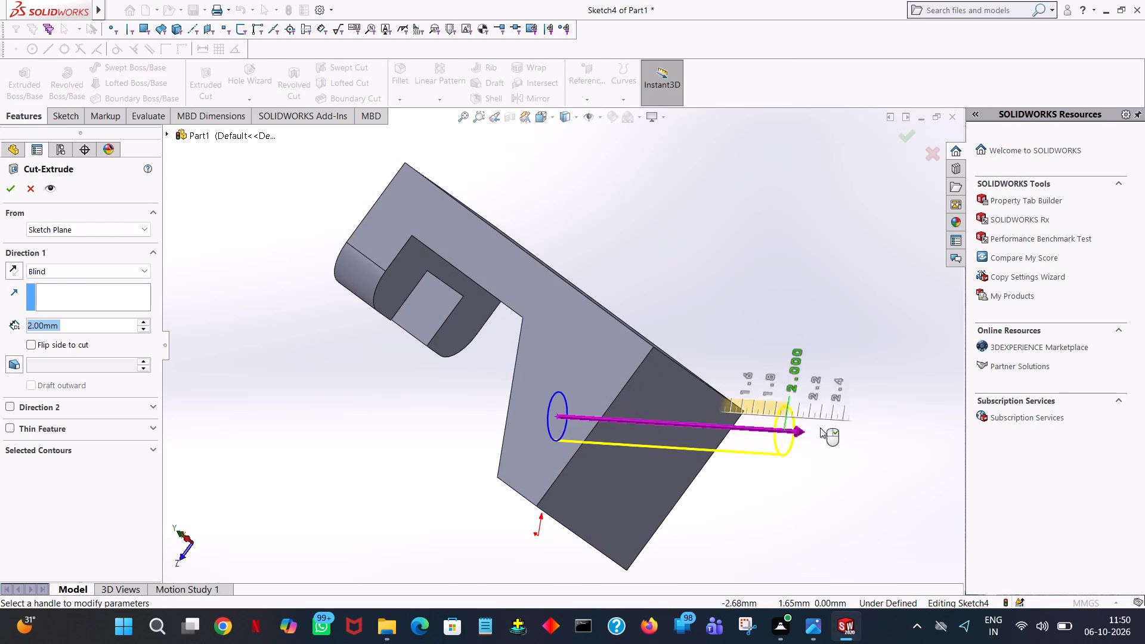
pyautogui.click(13, 192)
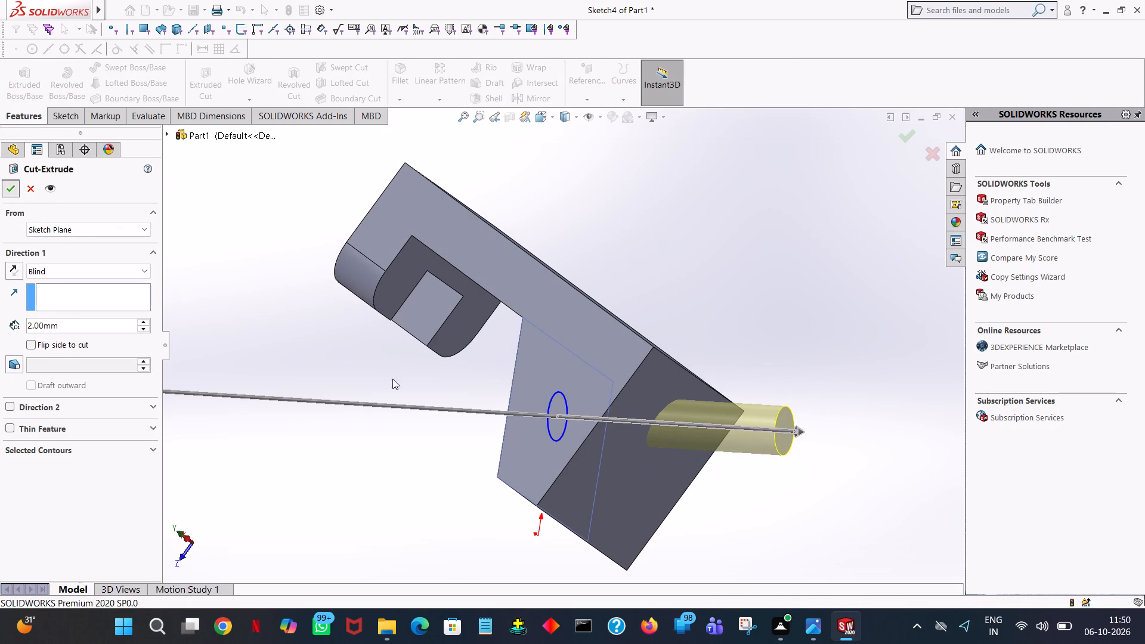
# Examine the finished bracket from all sides, including the hole through the sloped base and the notched upper arm.
pyautogui.click(234, 426)
pyautogui.moveTo(296, 435); pyautogui.dragTo(451, 449, button='middle')
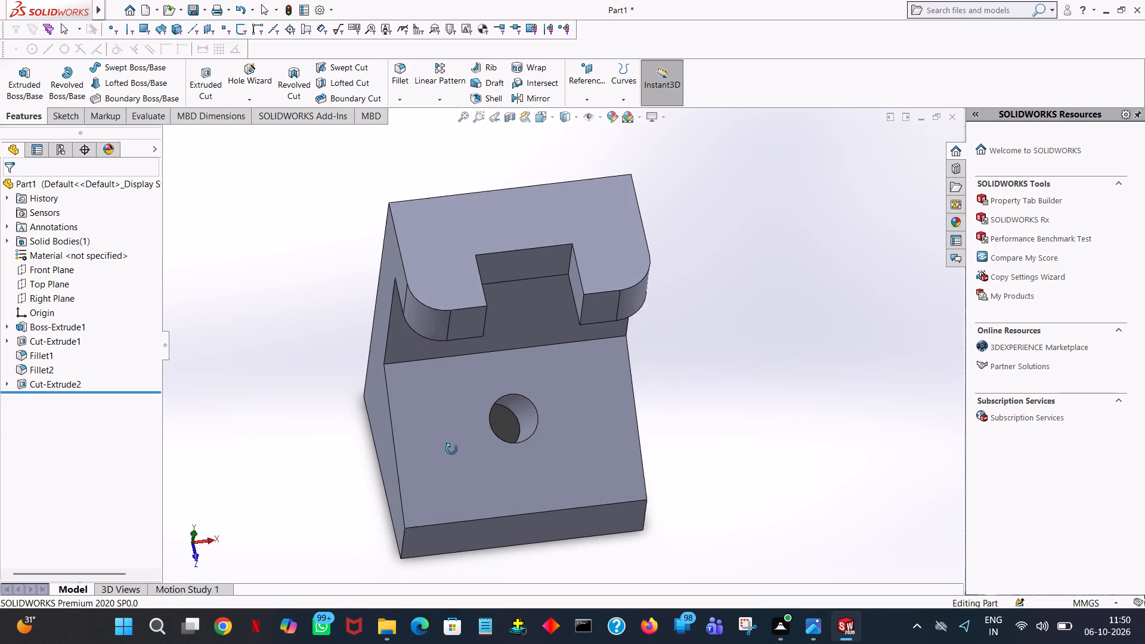
pyautogui.moveTo(451, 449); pyautogui.dragTo(444, 477, button='middle')
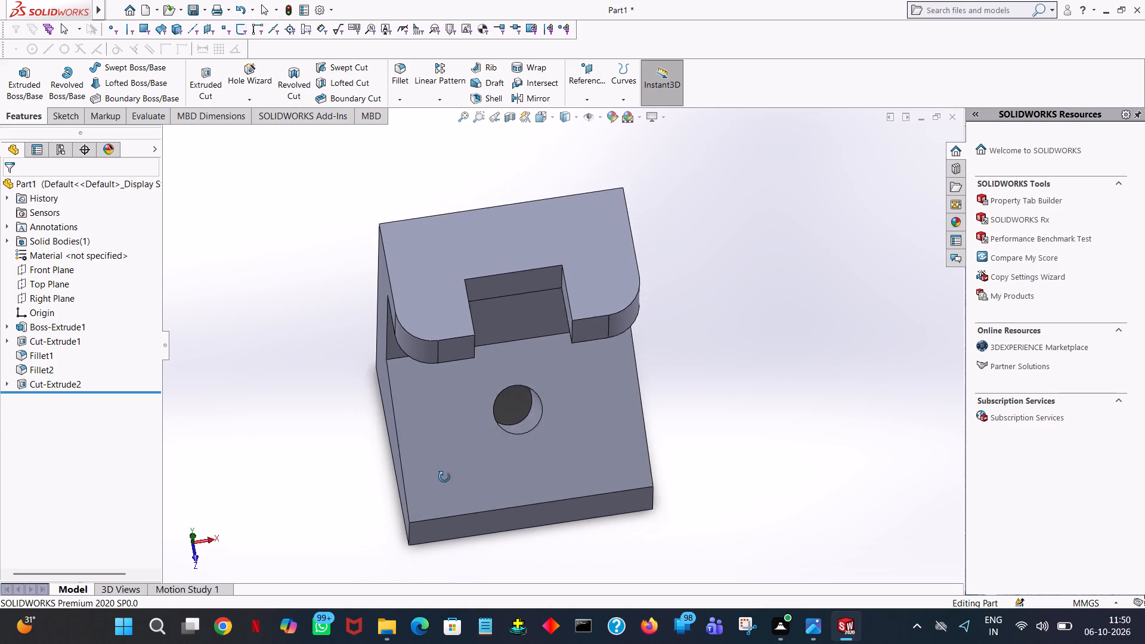
pyautogui.moveTo(444, 477); pyautogui.dragTo(671, 442, button='middle')
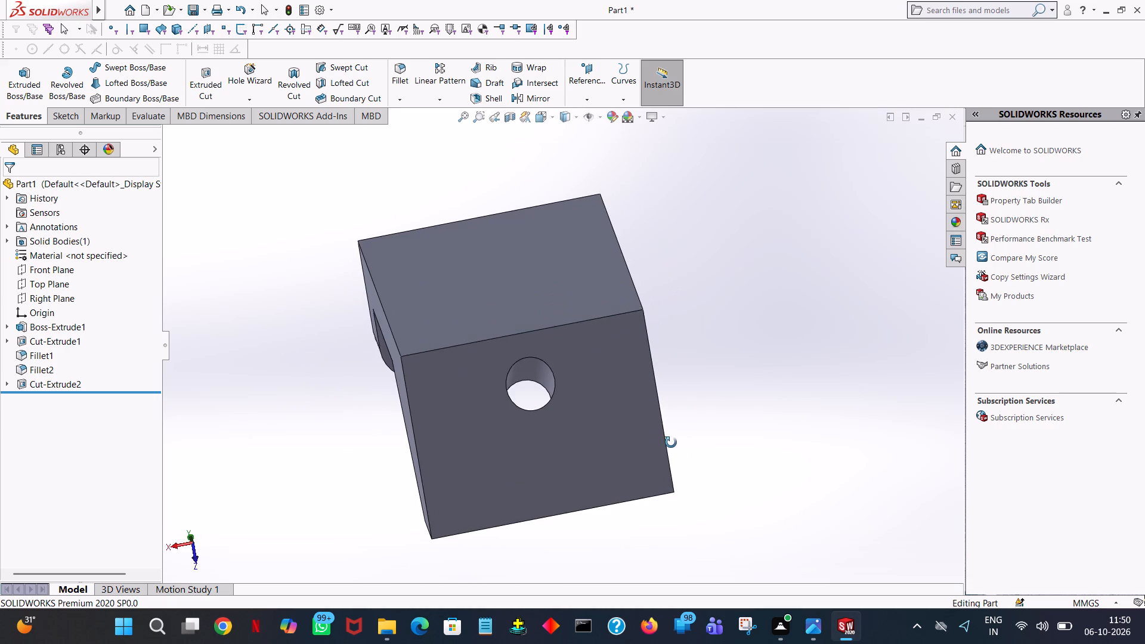
pyautogui.moveTo(671, 442); pyautogui.dragTo(884, 406, button='middle')
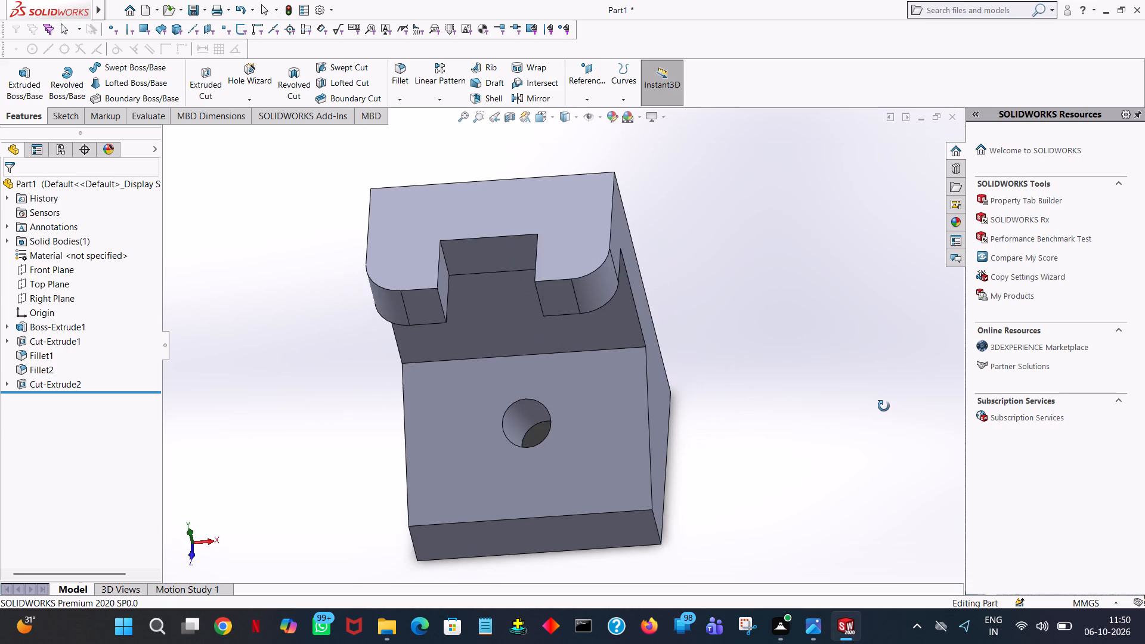
pyautogui.moveTo(884, 406); pyautogui.dragTo(924, 353, button='middle')
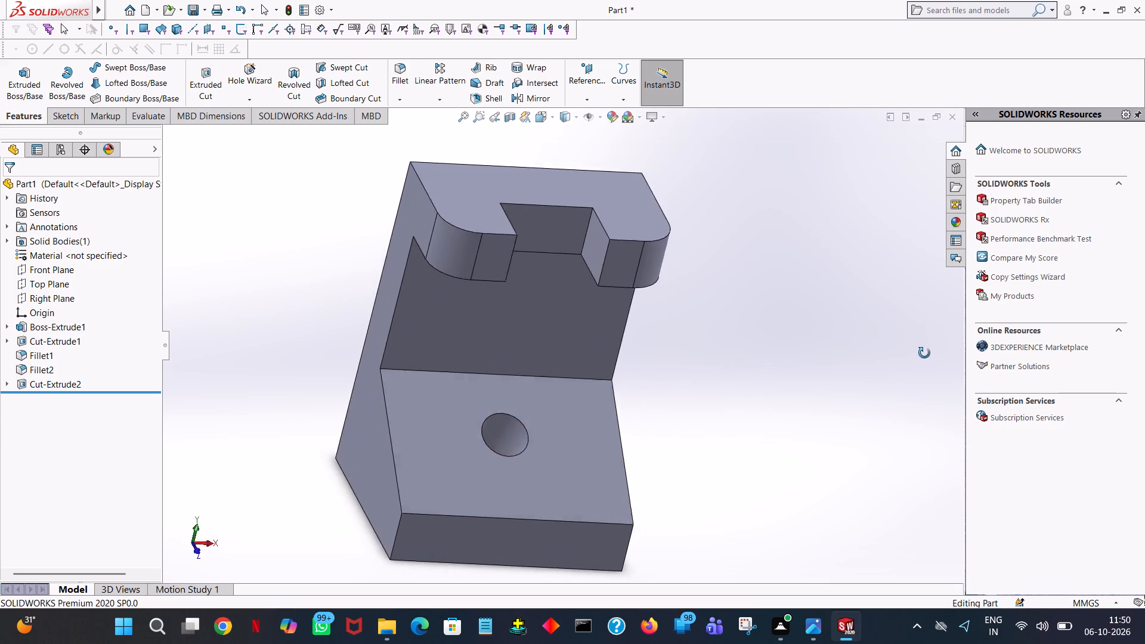
pyautogui.moveTo(924, 353); pyautogui.dragTo(983, 340, button='middle')
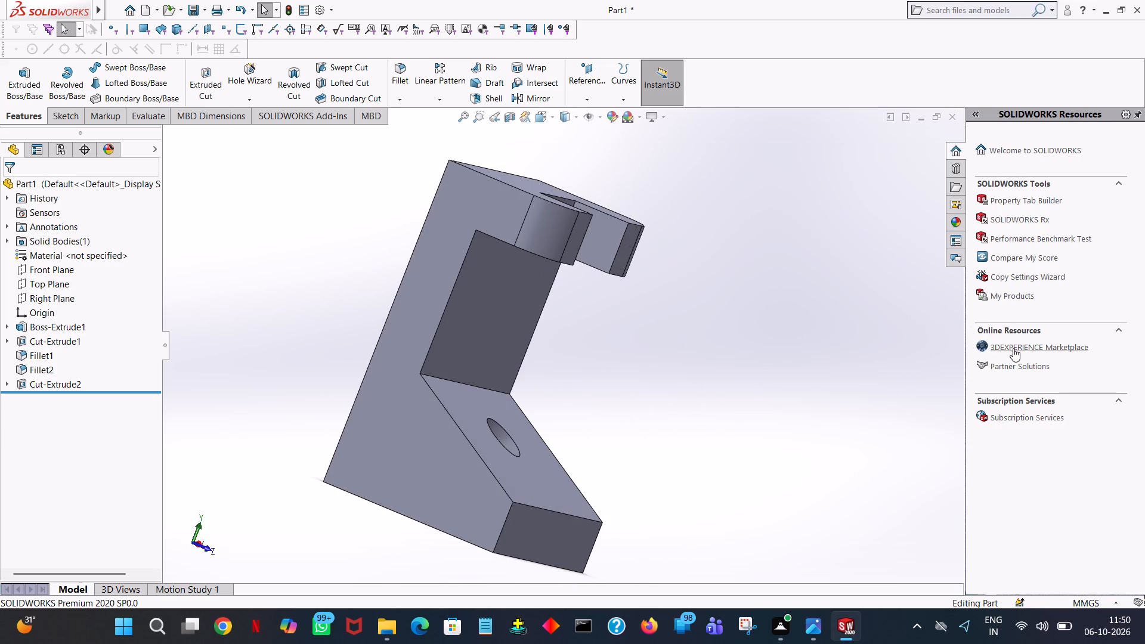
pyautogui.moveTo(784, 304); pyautogui.dragTo(605, 266, button='middle')
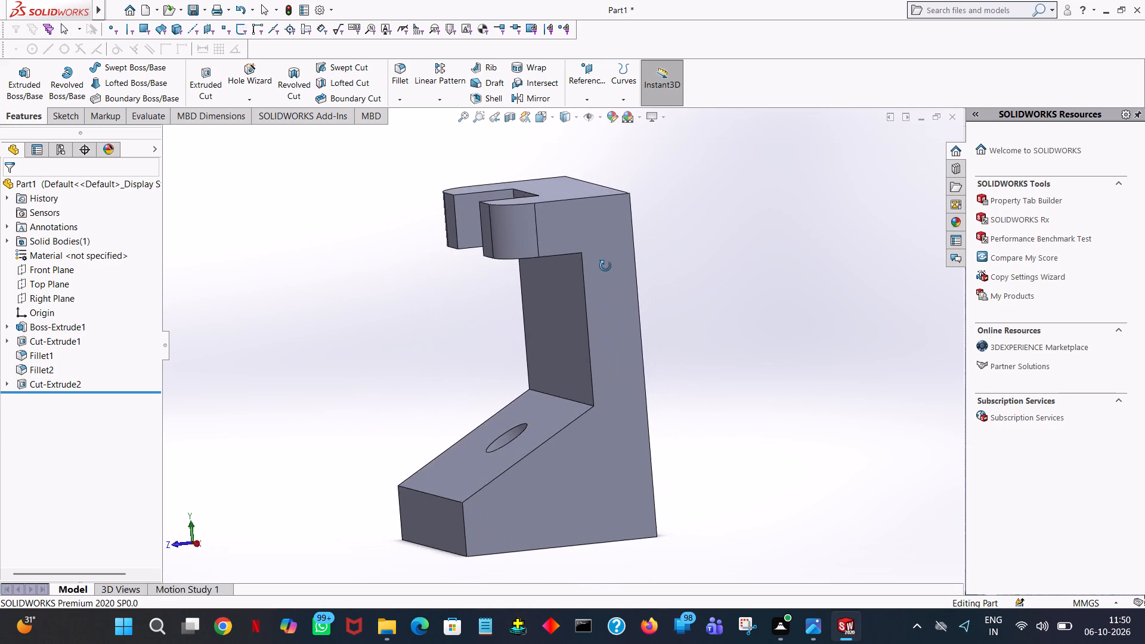
pyautogui.moveTo(605, 266); pyautogui.dragTo(582, 279, button='middle')
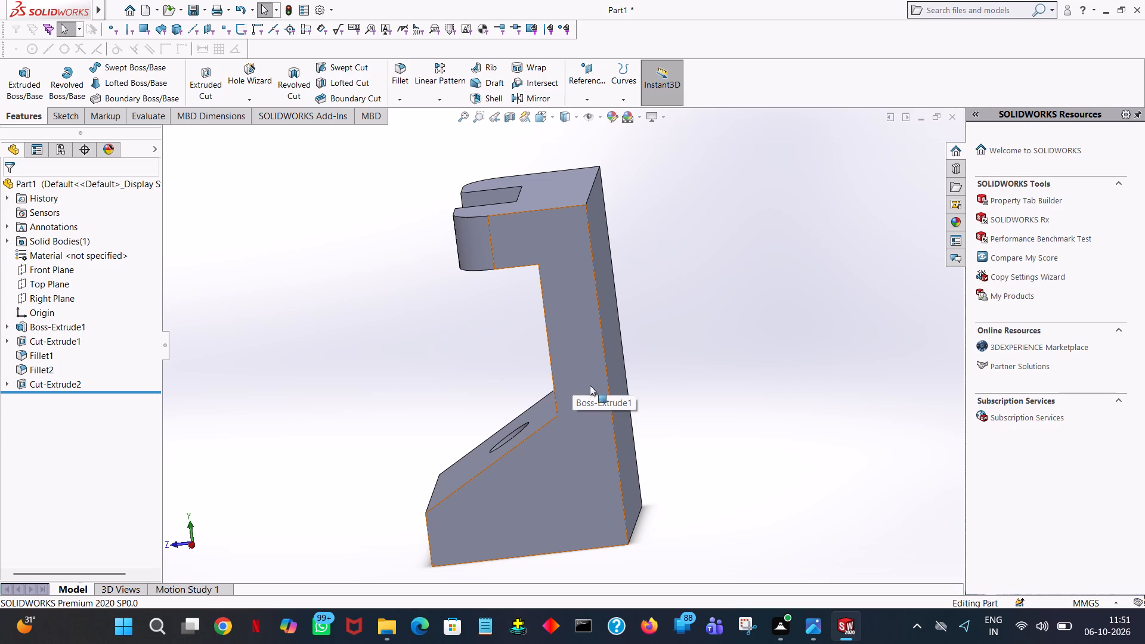
# Apply a black colour appearance to both L-shaped side faces of the bracket.
pyautogui.click(593, 386)
pyautogui.rightClick(596, 386)
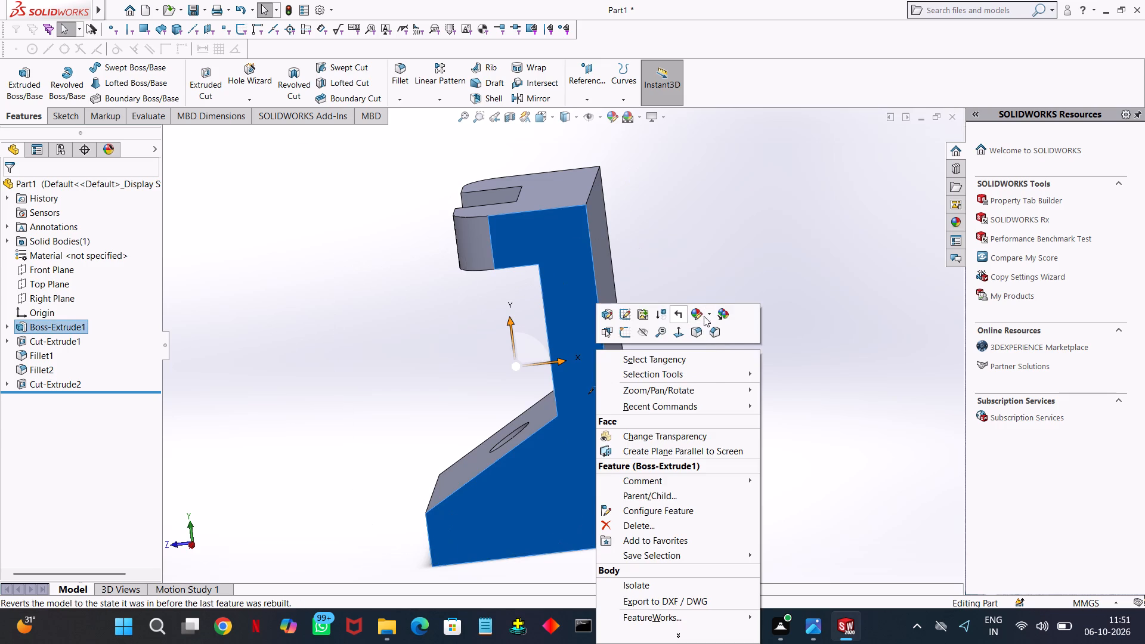
pyautogui.click(699, 313)
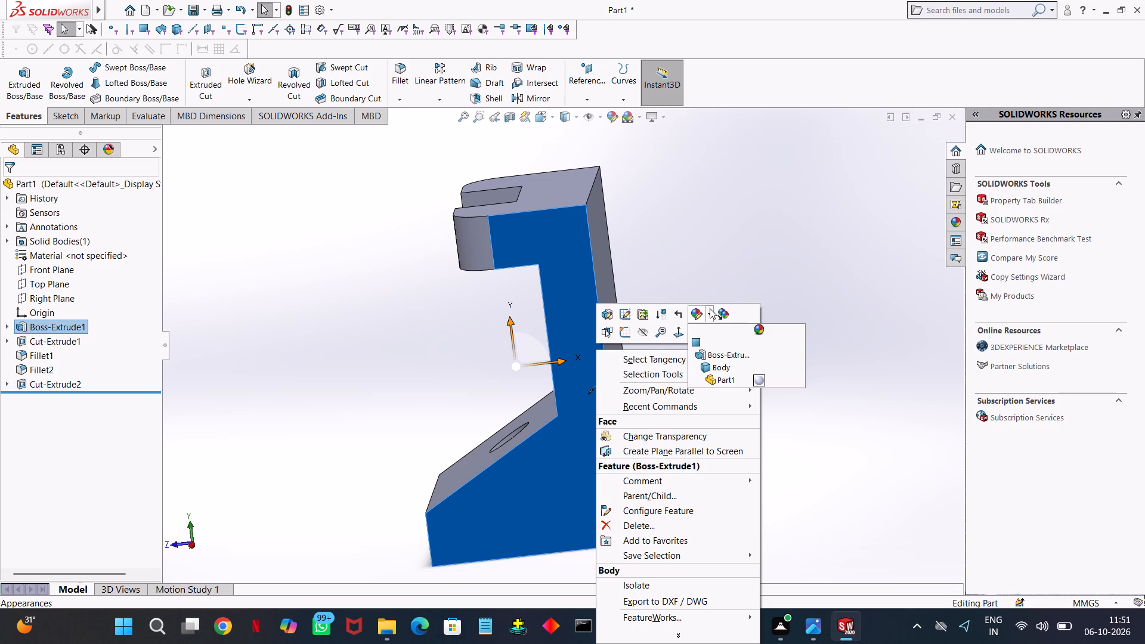
pyautogui.click(690, 313)
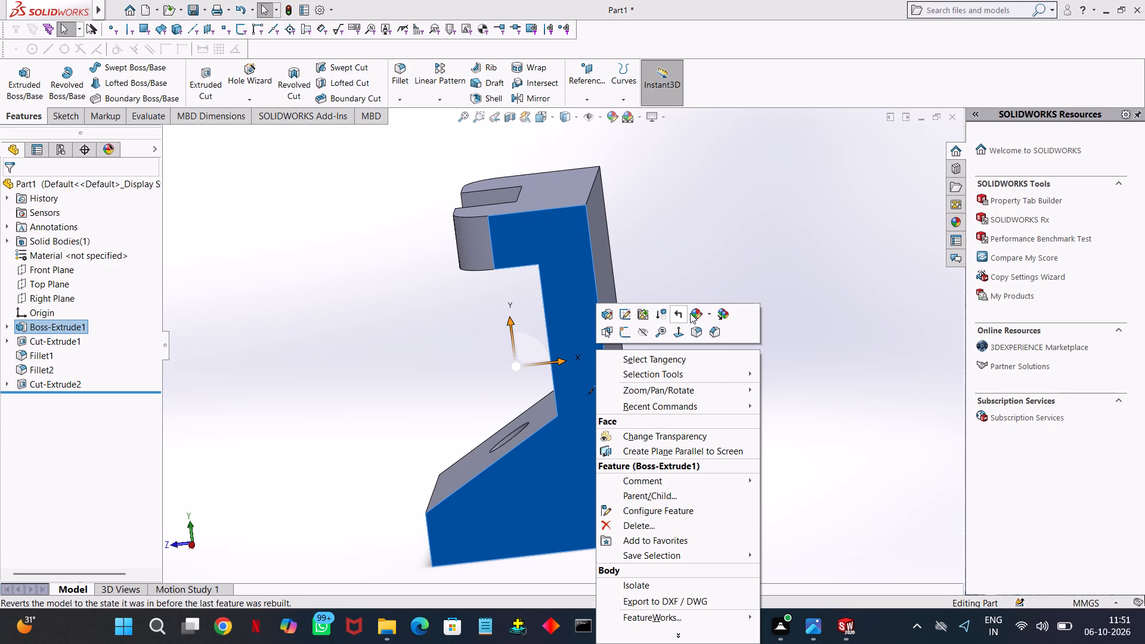
pyautogui.click(711, 342)
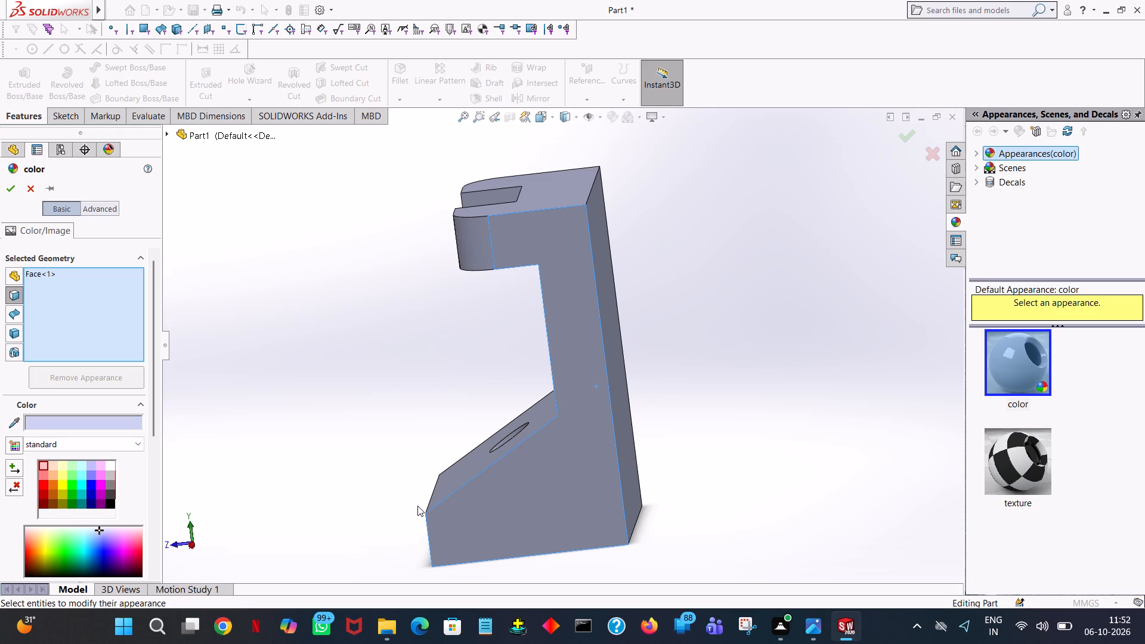
pyautogui.click(106, 501)
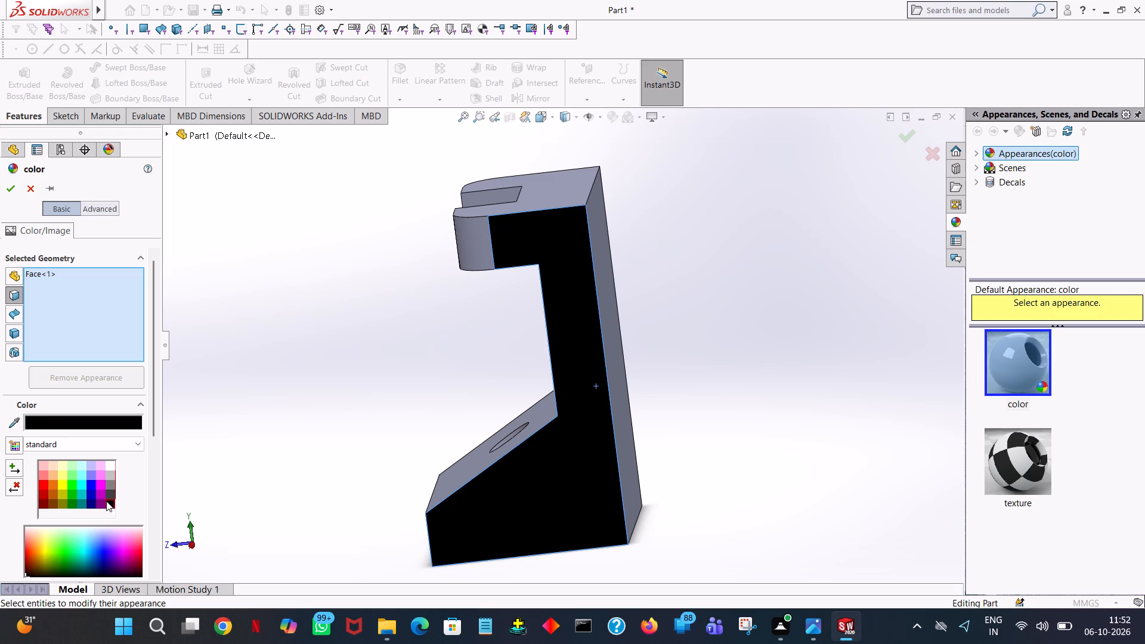
pyautogui.moveTo(394, 371); pyautogui.dragTo(549, 459, button='middle')
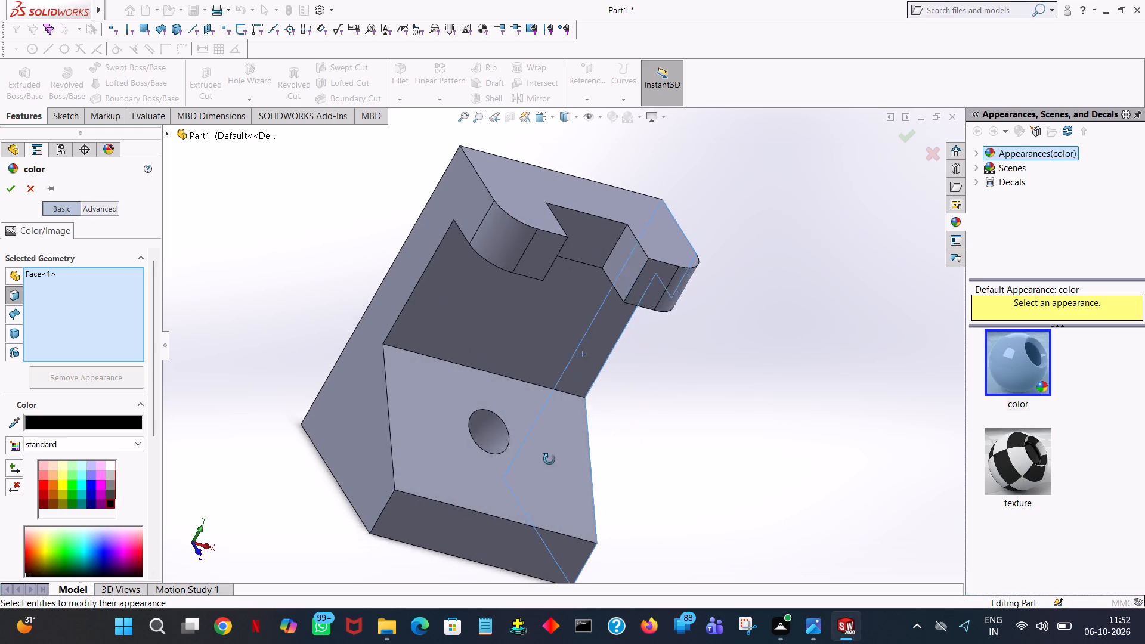
pyautogui.moveTo(549, 459); pyautogui.dragTo(572, 487, button='middle')
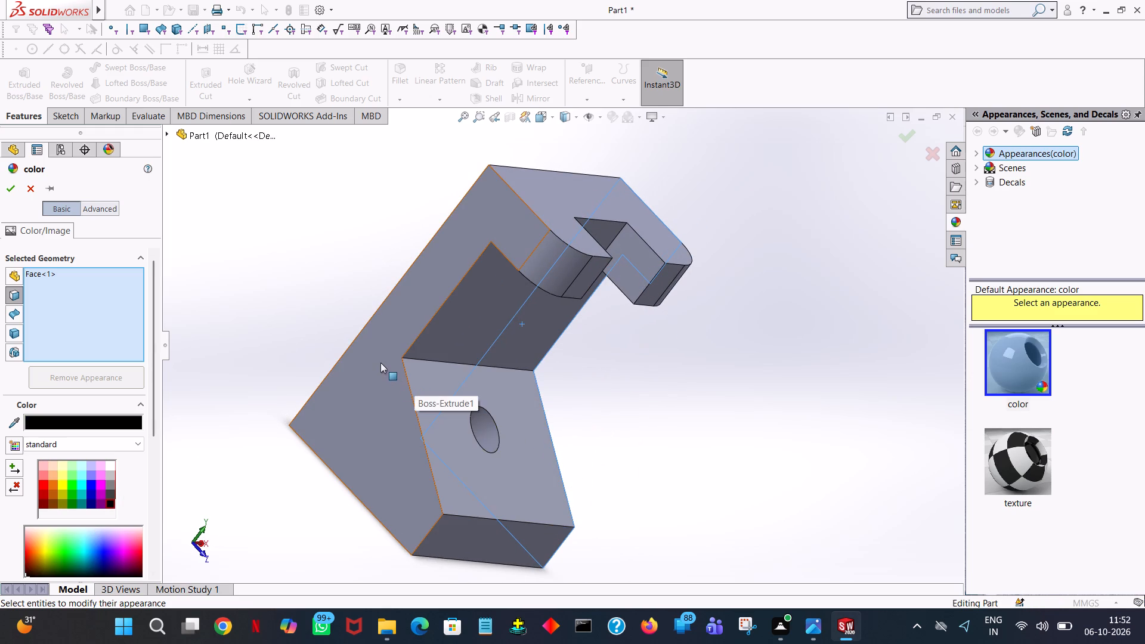
pyautogui.click(392, 317)
pyautogui.moveTo(703, 336); pyautogui.dragTo(661, 227, button='middle')
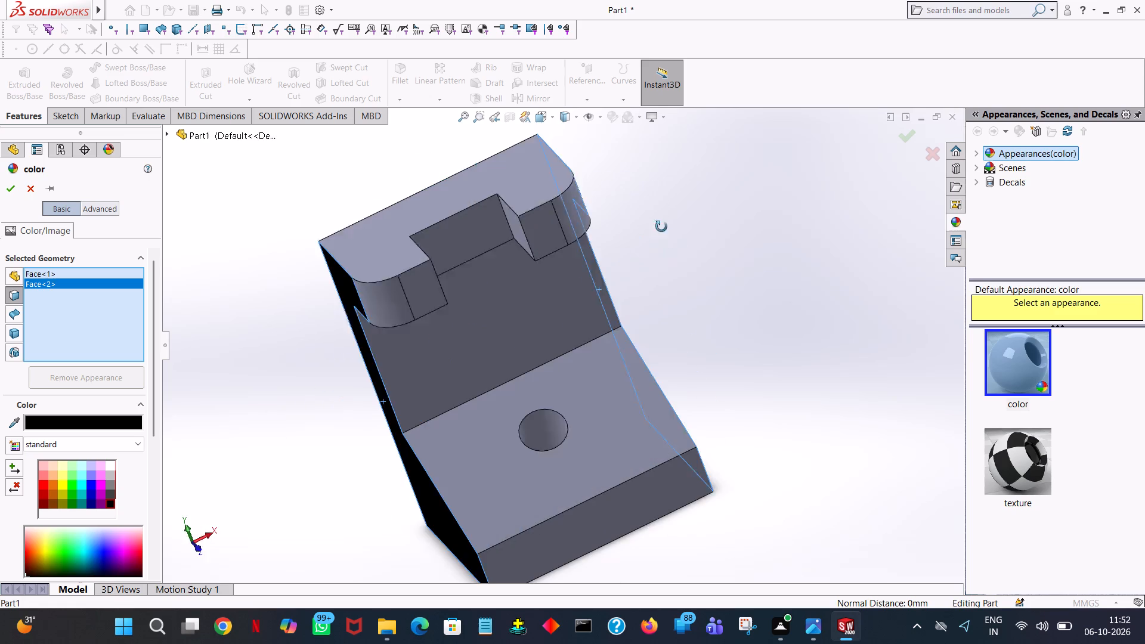
pyautogui.moveTo(661, 227); pyautogui.dragTo(667, 230, button='middle')
pyautogui.click(4, 192)
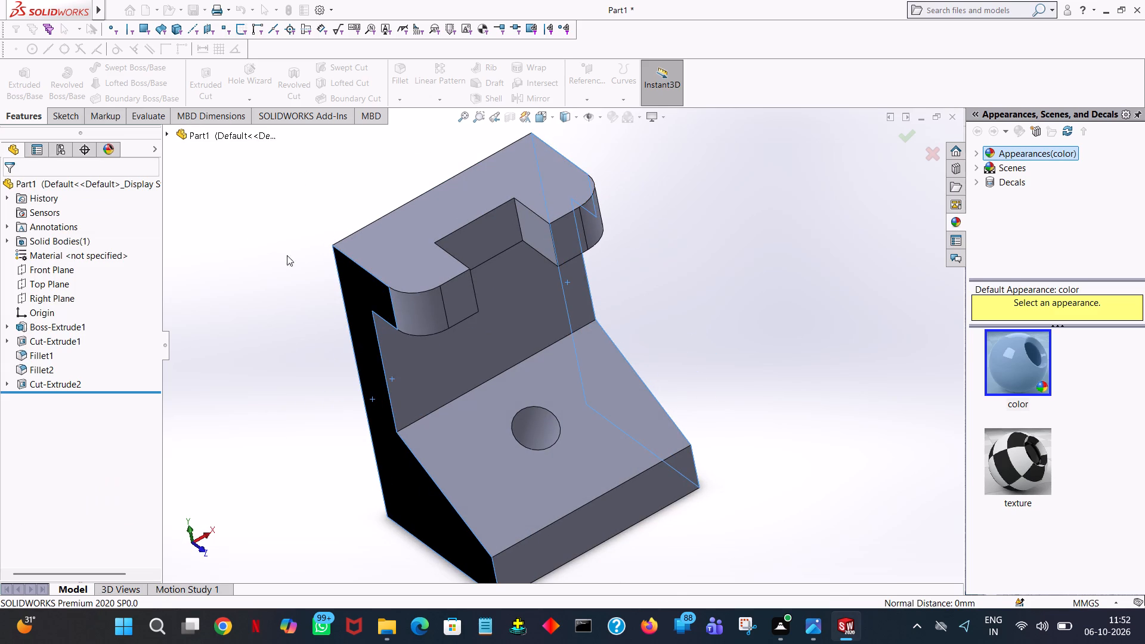
# Start a face colour appearance on the sloped base face in light red and include the base's underside.
pyautogui.click(562, 485)
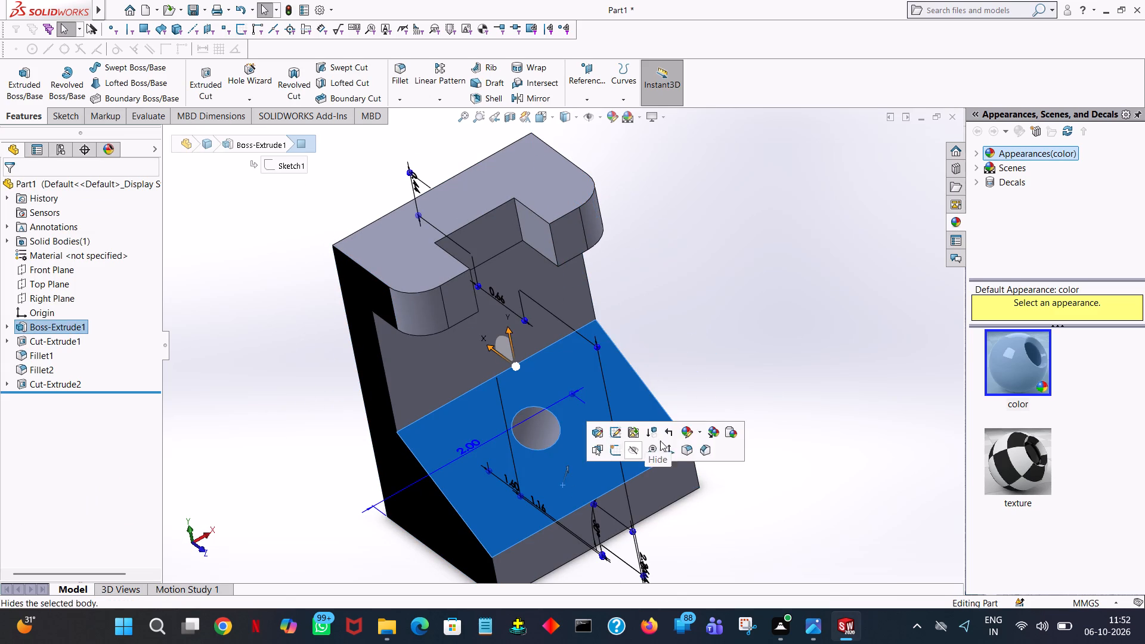
pyautogui.click(694, 430)
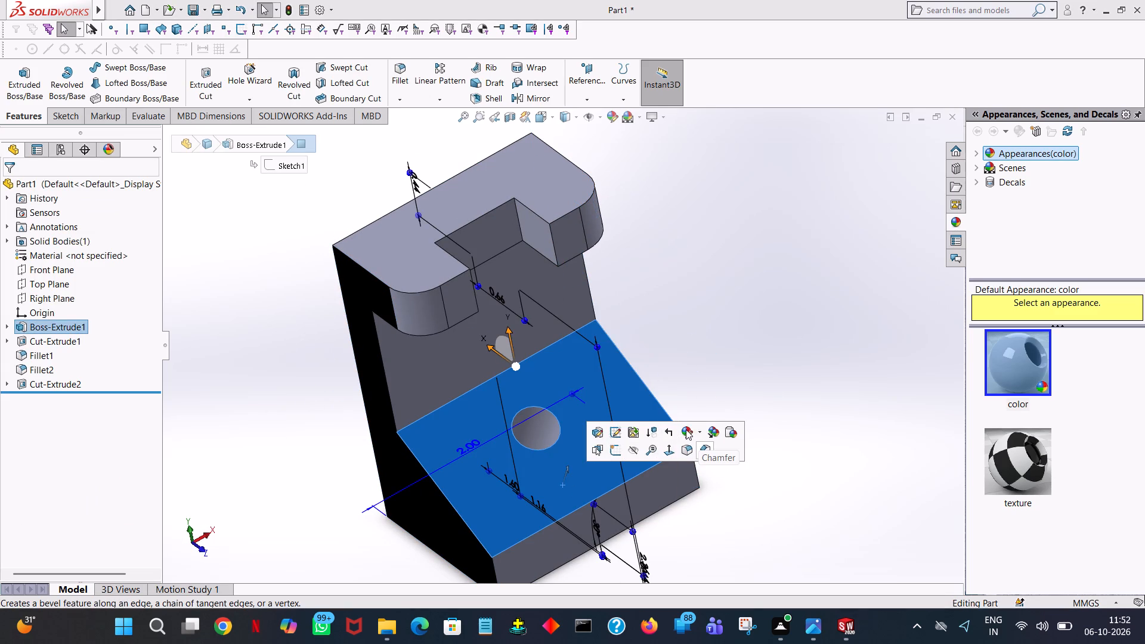
pyautogui.click(686, 429)
pyautogui.click(703, 462)
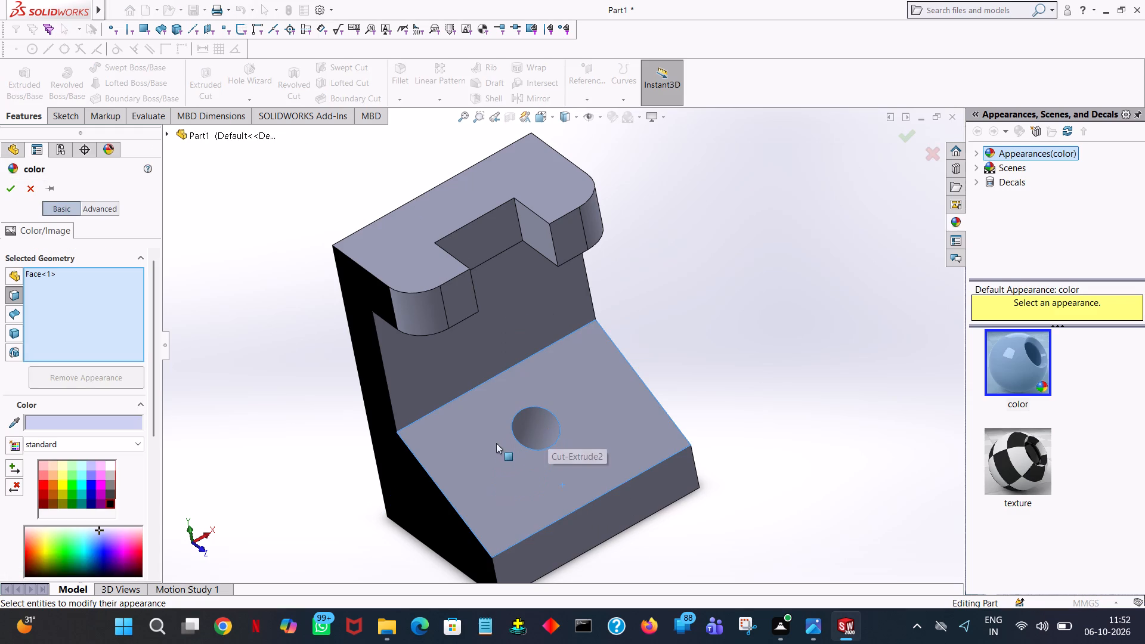
pyautogui.click(41, 475)
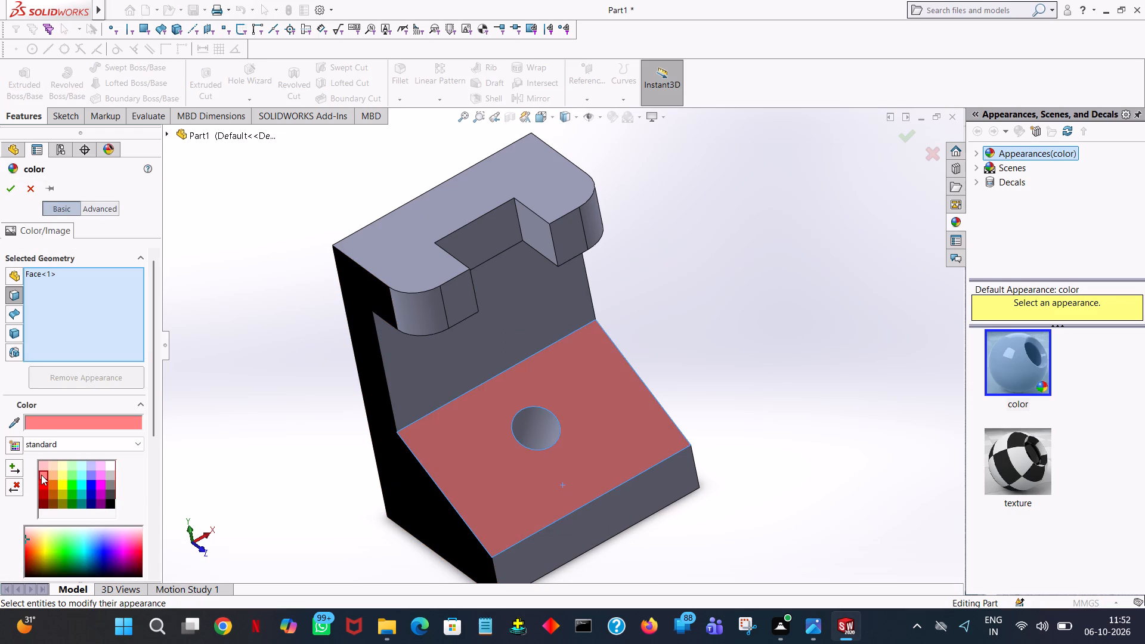
pyautogui.moveTo(660, 530); pyautogui.dragTo(735, 302, button='middle')
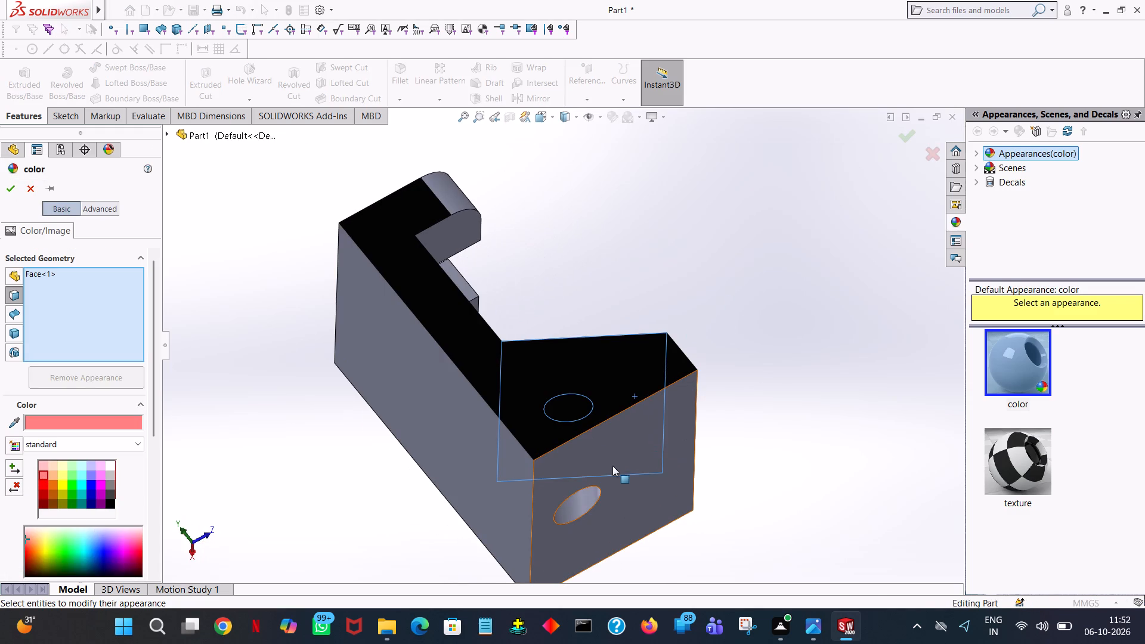
pyautogui.click(612, 466)
pyautogui.moveTo(708, 444); pyautogui.dragTo(670, 643, button='middle')
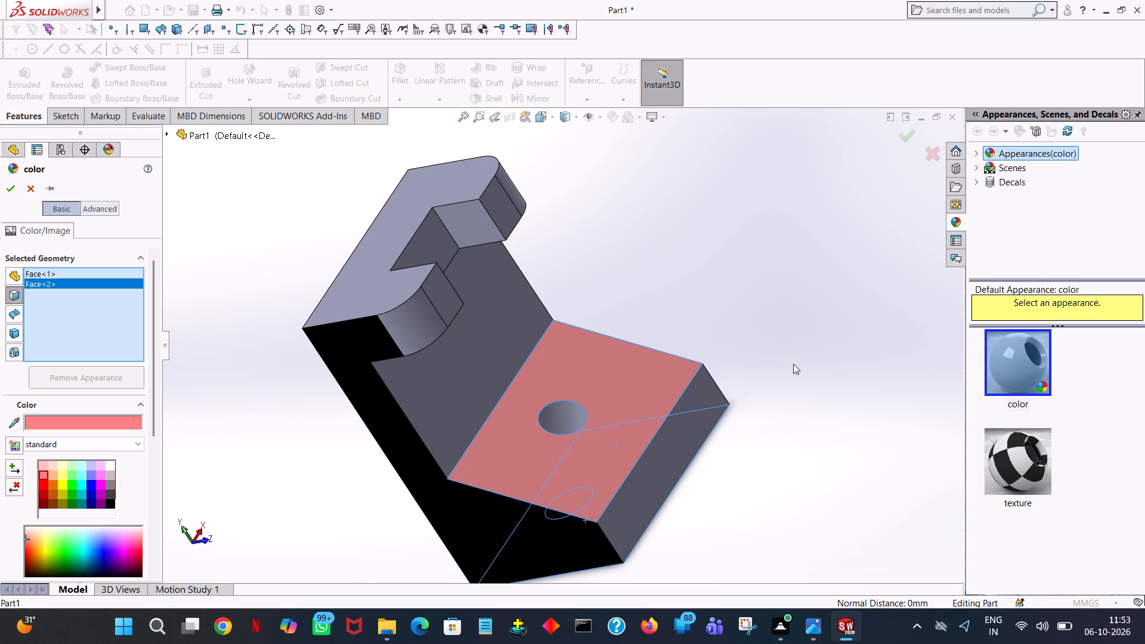
# Change the appearance colour to light yellow, add the tall back face and the top face, and apply it.
pyautogui.moveTo(760, 451); pyautogui.dragTo(825, 333, button='middle')
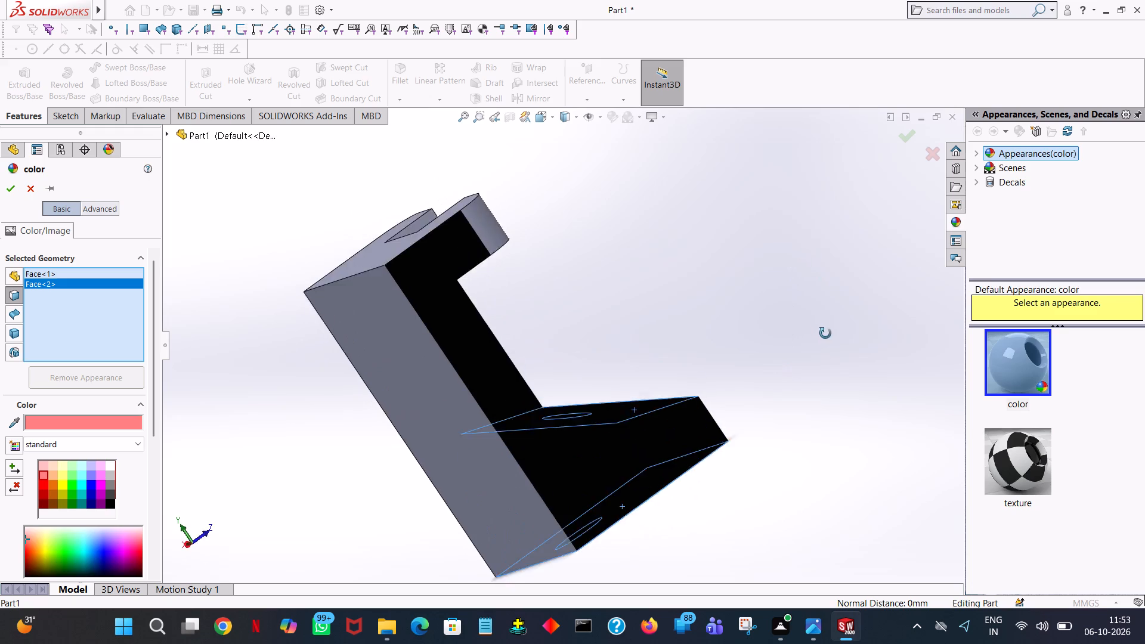
pyautogui.moveTo(825, 333); pyautogui.dragTo(907, 258, button='middle')
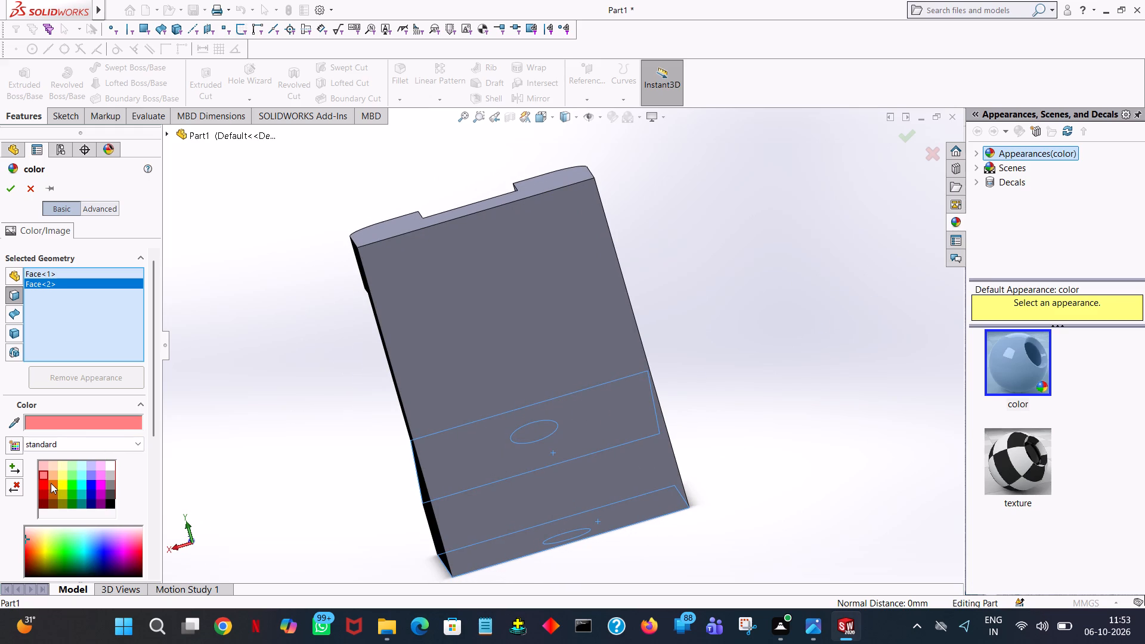
pyautogui.click(51, 483)
pyautogui.click(61, 479)
pyautogui.click(437, 380)
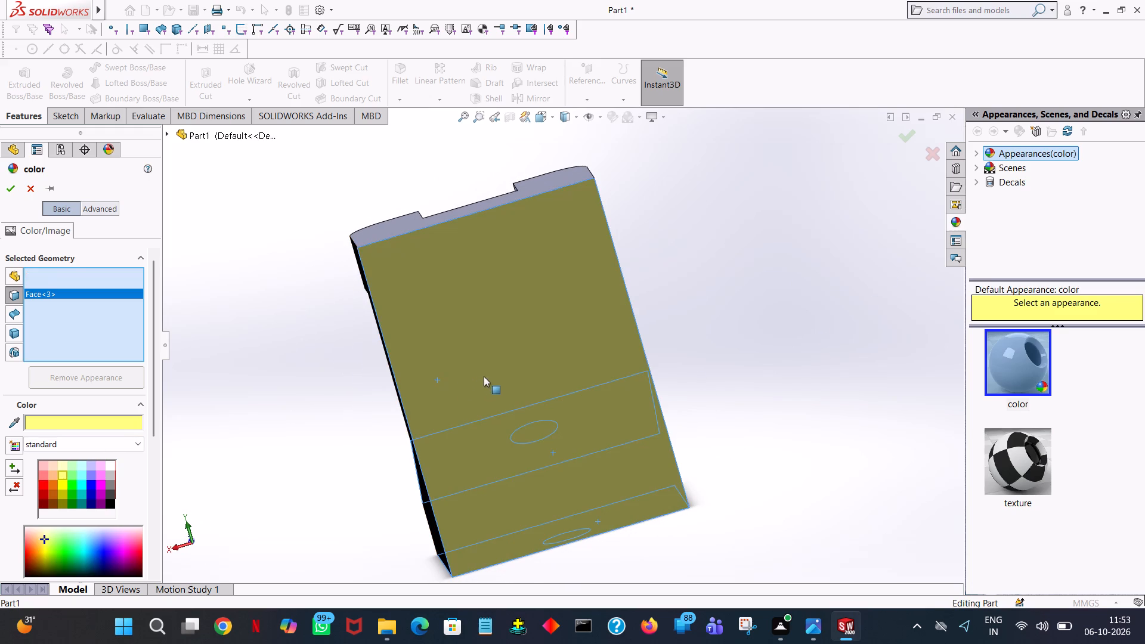
pyautogui.moveTo(494, 392); pyautogui.dragTo(559, 569, button='middle')
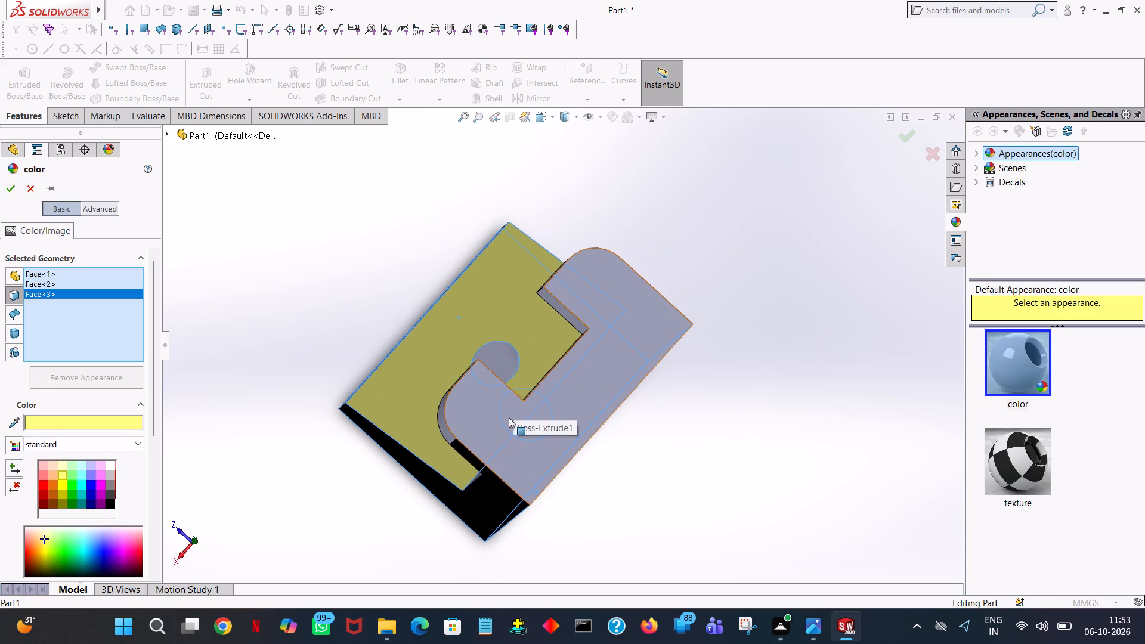
pyautogui.click(510, 417)
pyautogui.moveTo(577, 389); pyautogui.dragTo(736, 626, button='middle')
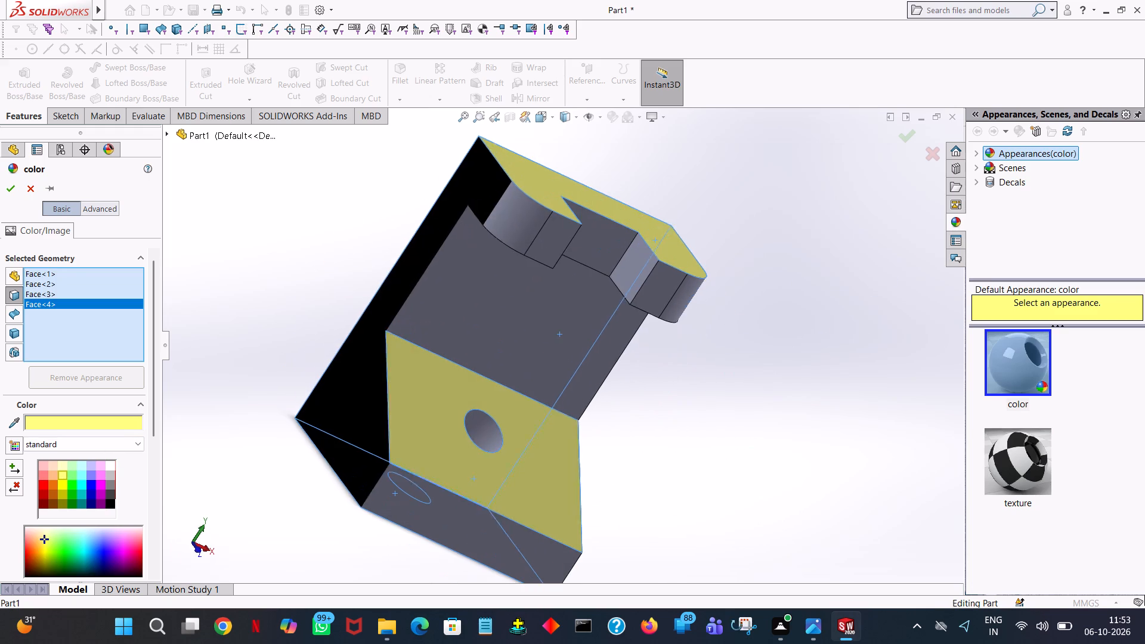
pyautogui.moveTo(736, 626); pyautogui.dragTo(733, 626, button='middle')
pyautogui.click(9, 190)
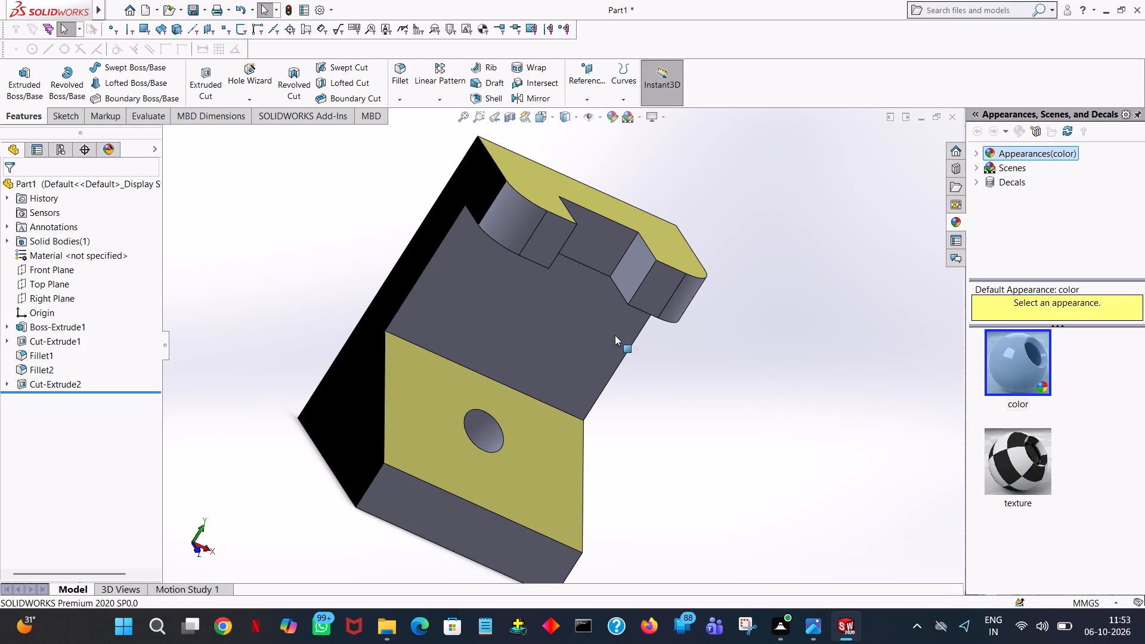
# Start a face colour appearance in bright green on the inner upright face between the notched arm and the sloped base.
pyautogui.click(563, 326)
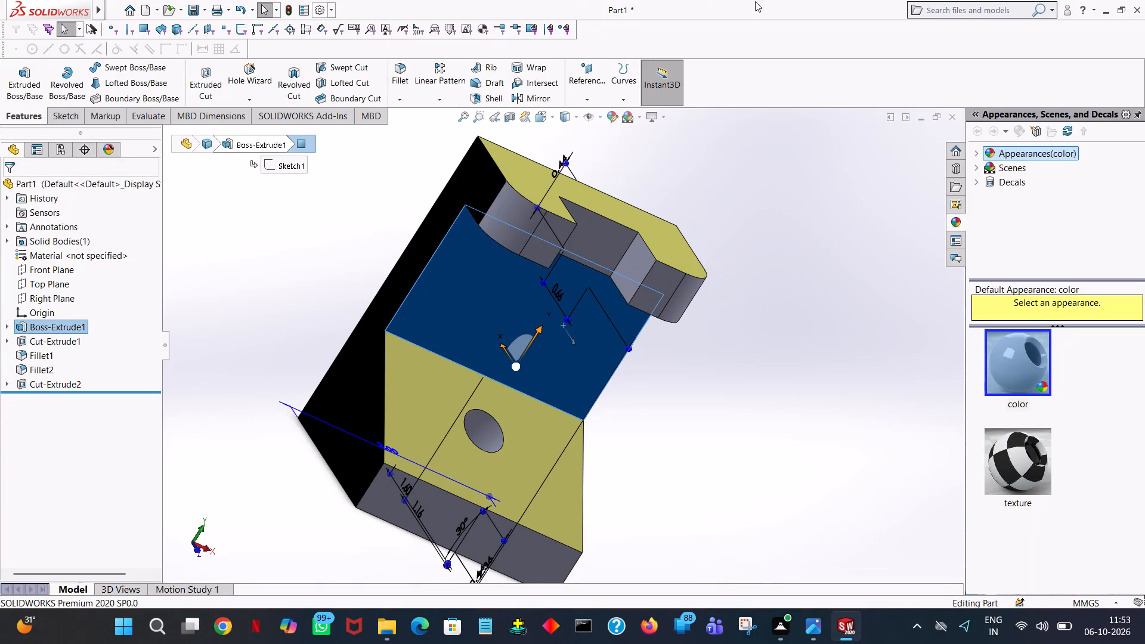
pyautogui.rightClick(457, 304)
pyautogui.click(553, 261)
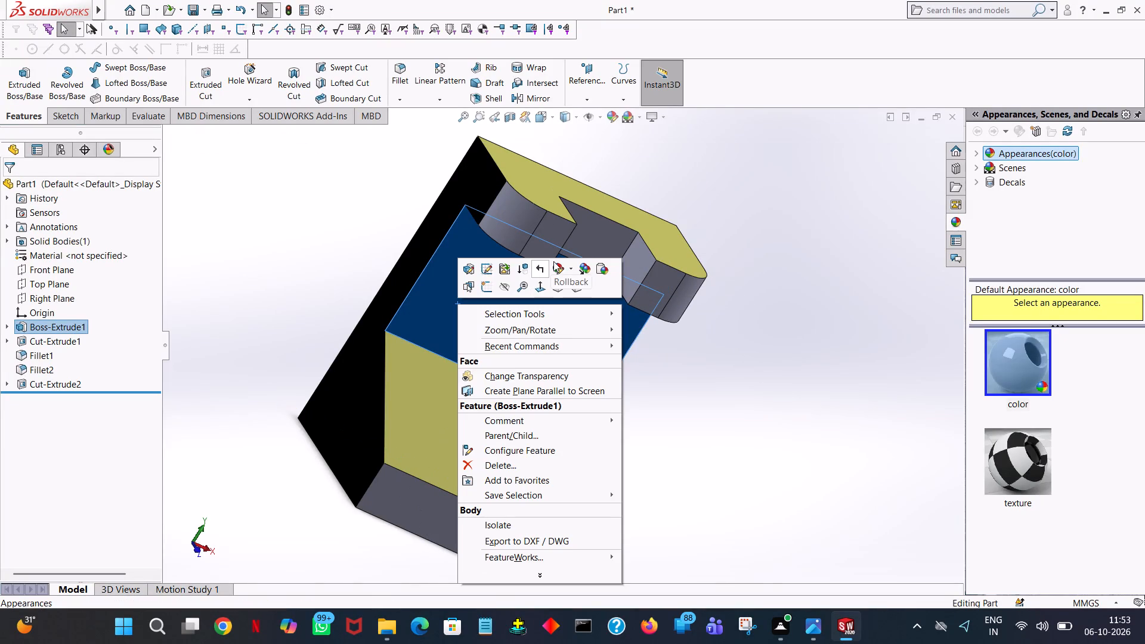
pyautogui.click(573, 297)
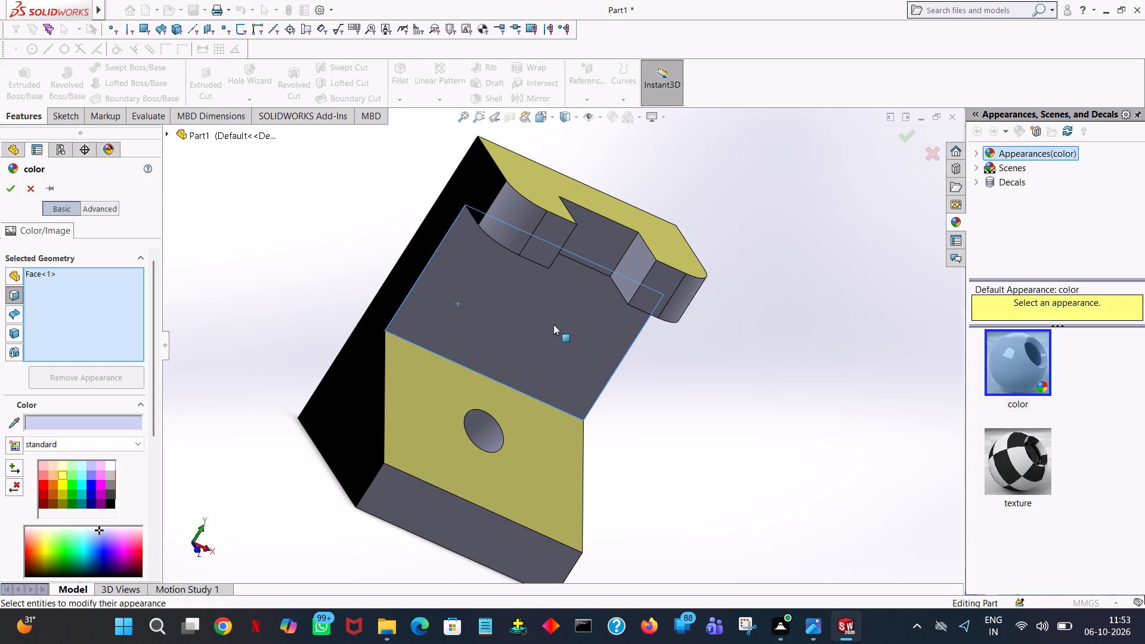
pyautogui.rightClick(574, 355)
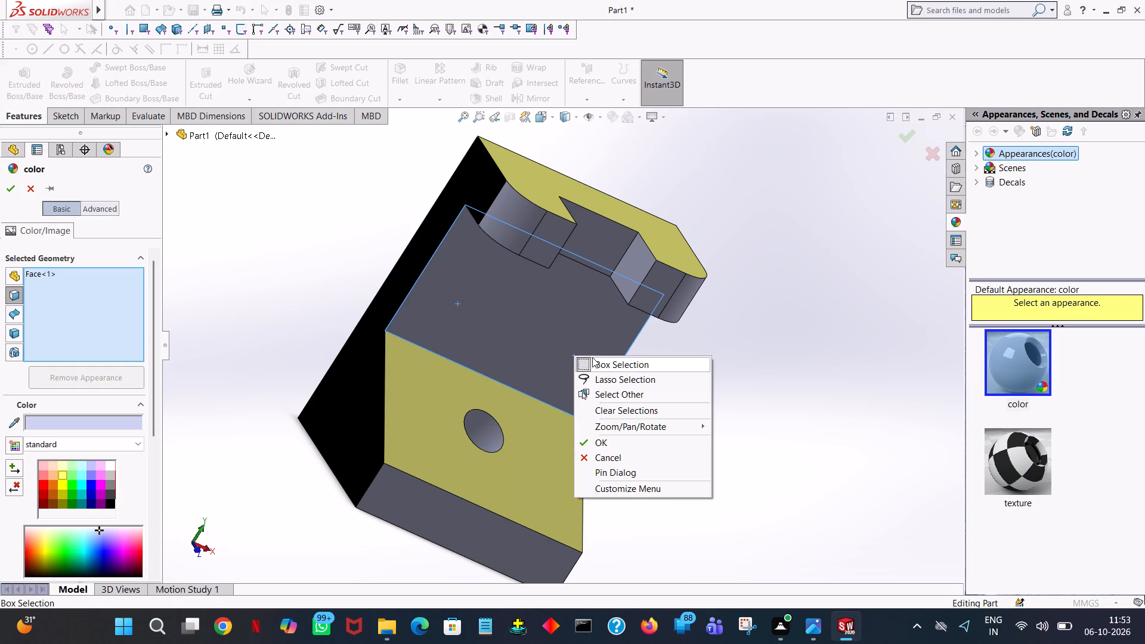
pyautogui.click(544, 334)
pyautogui.rightClick(553, 317)
pyautogui.click(763, 345)
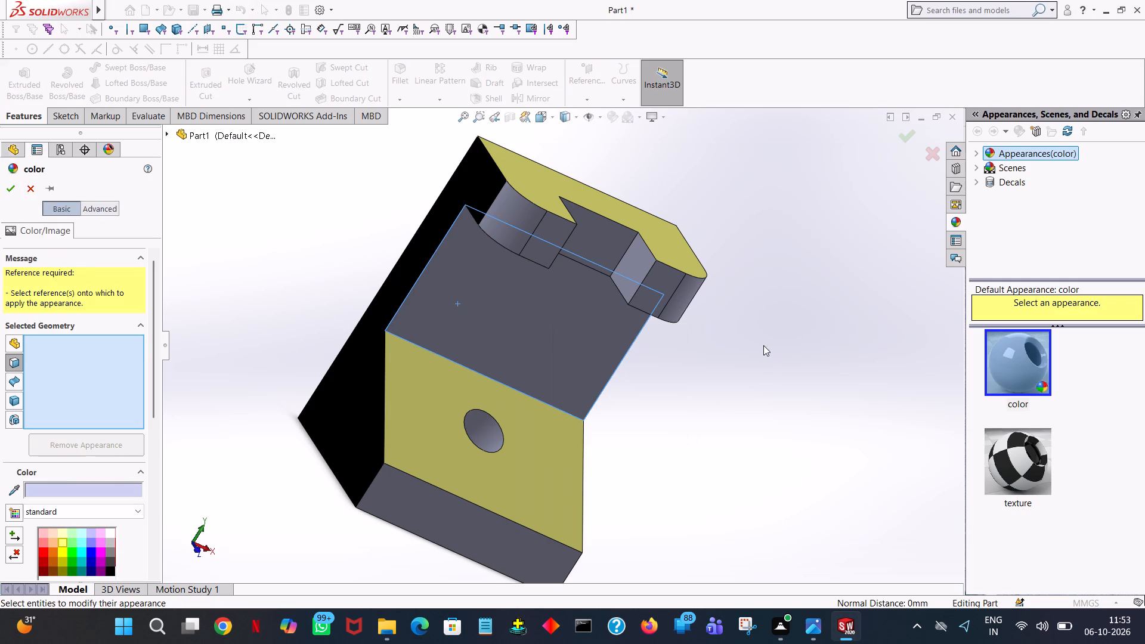
pyautogui.click(81, 561)
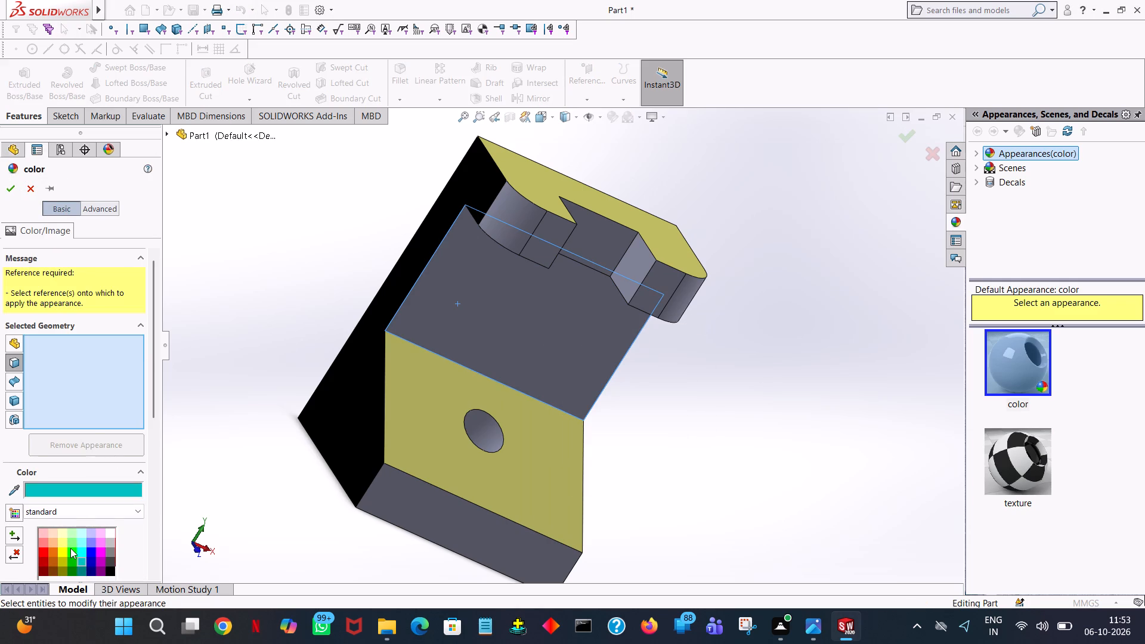
pyautogui.click(70, 548)
pyautogui.click(507, 325)
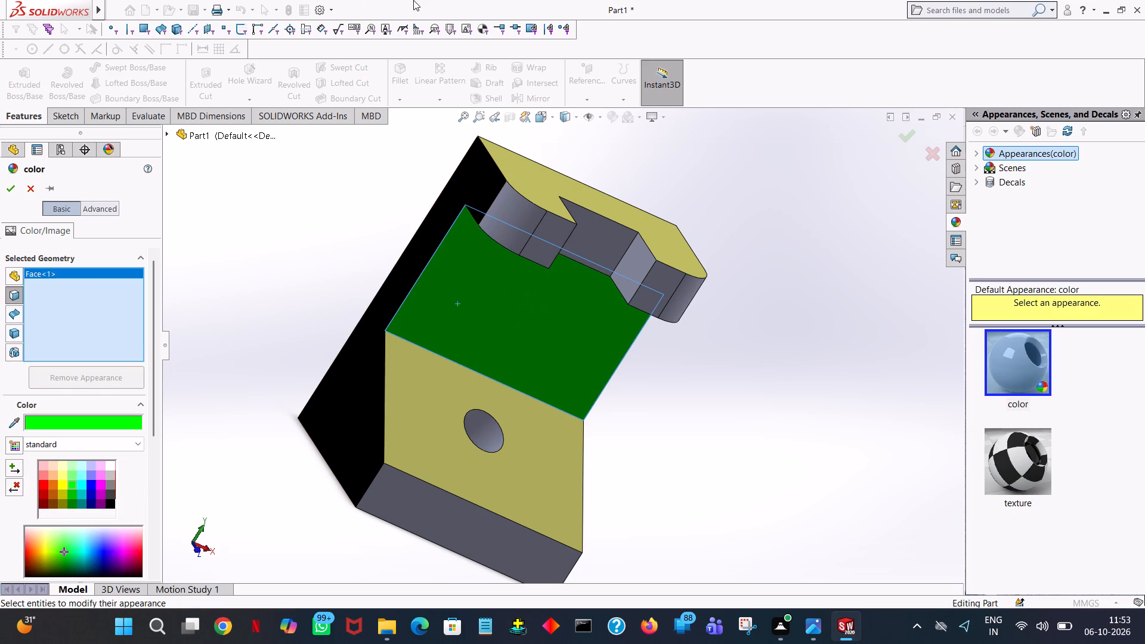
# Add the notch's back face and both rounded corner faces of the upper arm to the green appearance and apply it.
pyautogui.moveTo(703, 338); pyautogui.dragTo(710, 247, button='middle')
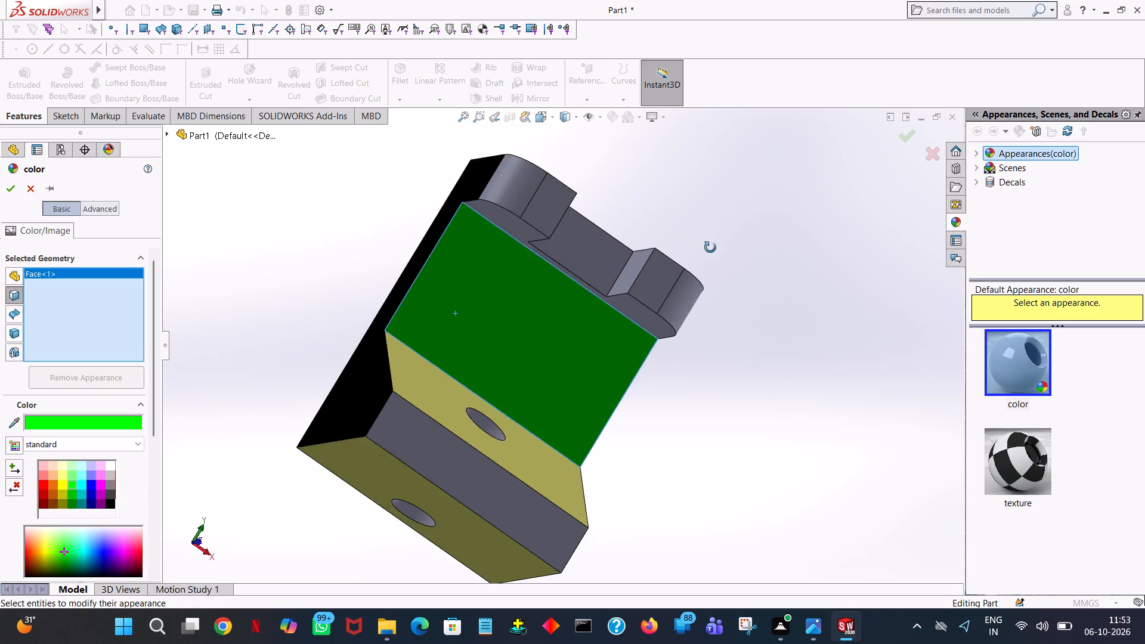
pyautogui.moveTo(710, 247); pyautogui.dragTo(765, 375, button='middle')
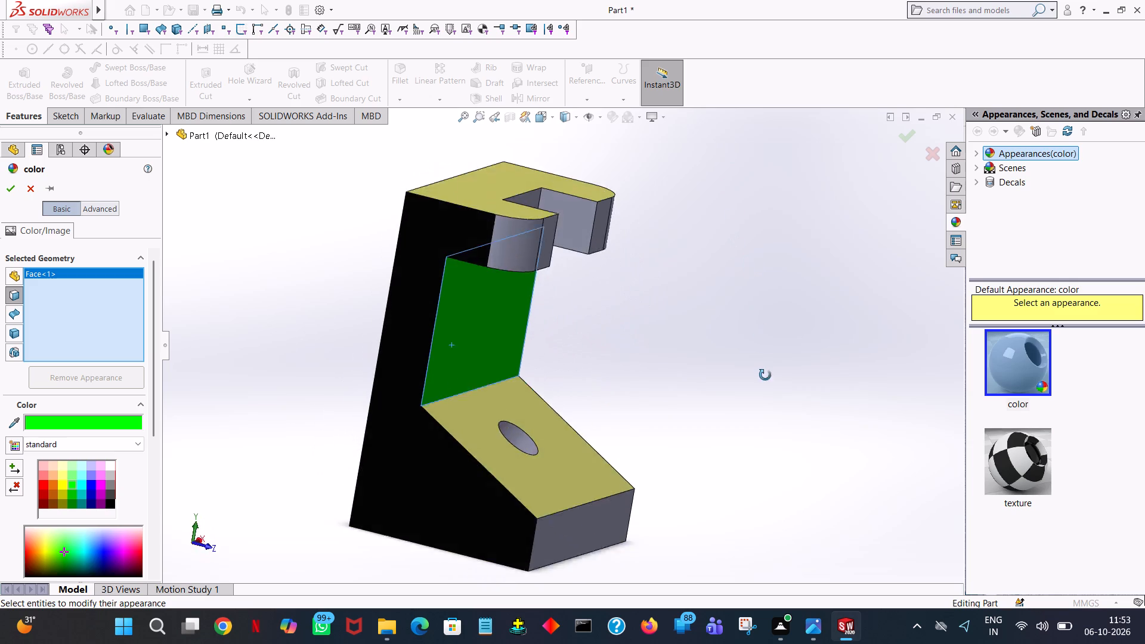
pyautogui.moveTo(765, 375); pyautogui.dragTo(777, 325, button='middle')
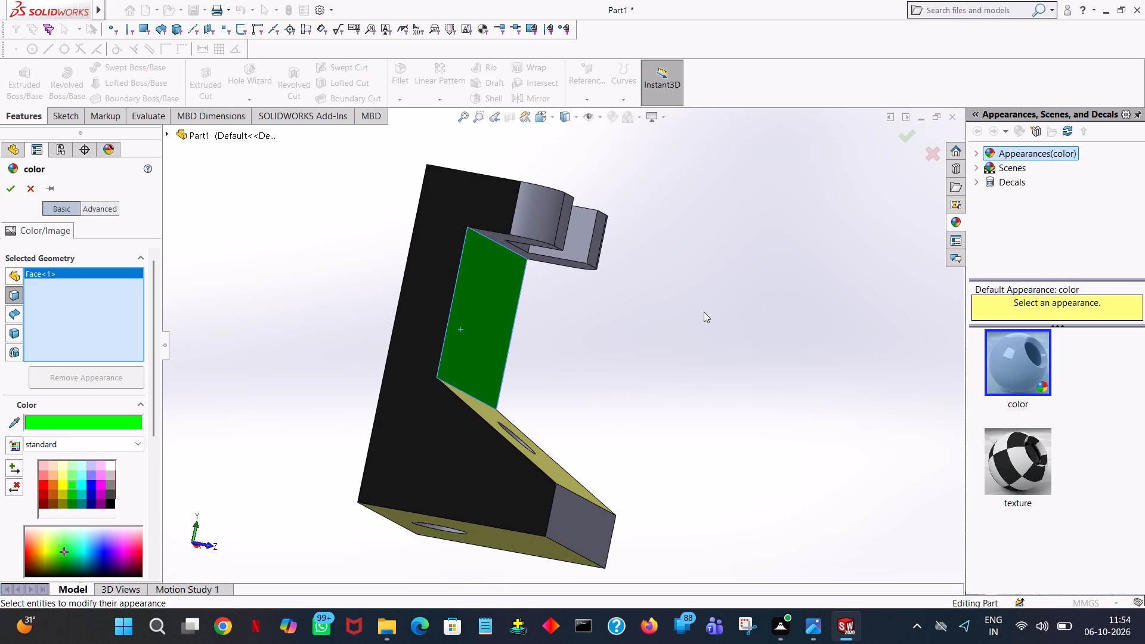
pyautogui.moveTo(550, 385); pyautogui.dragTo(564, 398, button='middle')
pyautogui.moveTo(564, 398); pyautogui.dragTo(818, 352, button='middle')
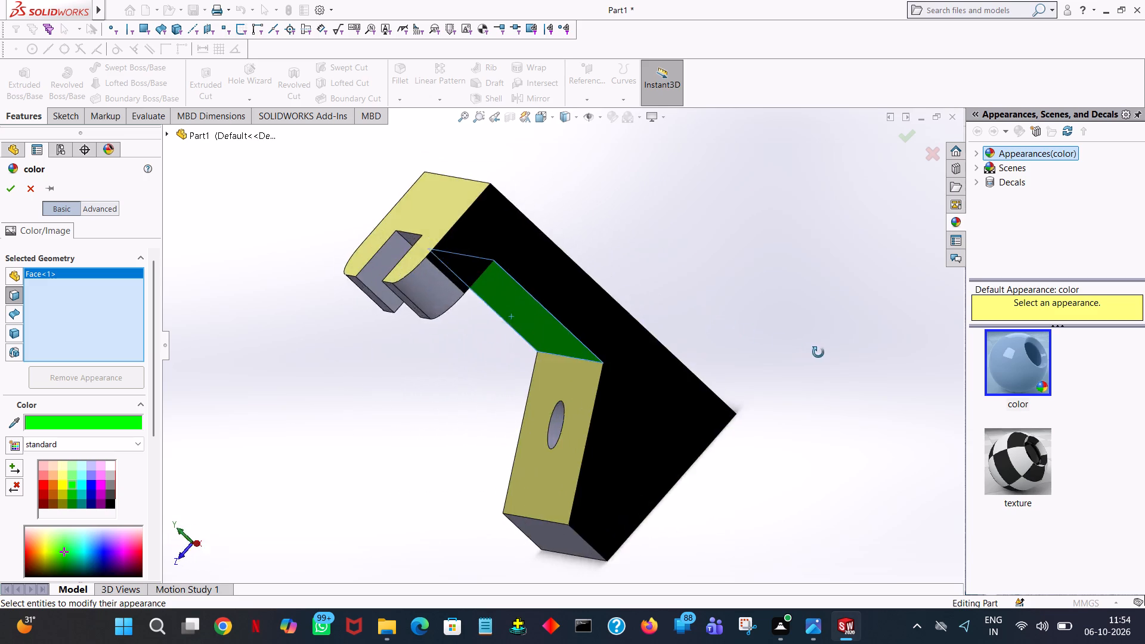
pyautogui.moveTo(818, 352); pyautogui.dragTo(907, 327, button='middle')
pyautogui.middleClick(907, 327)
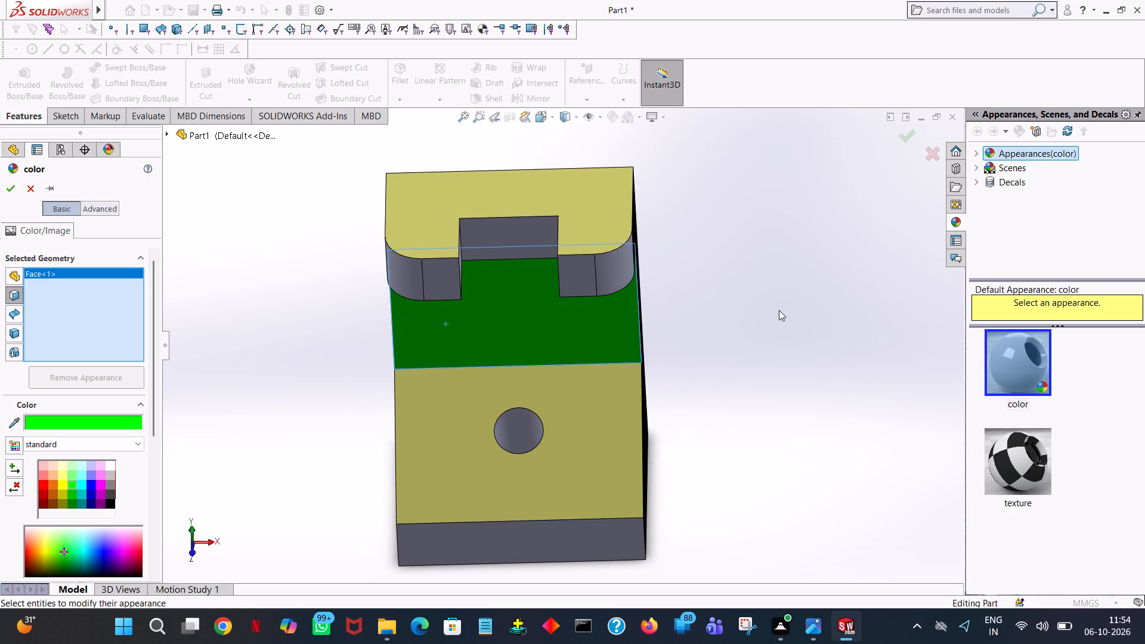
pyautogui.click(494, 234)
pyautogui.click(406, 275)
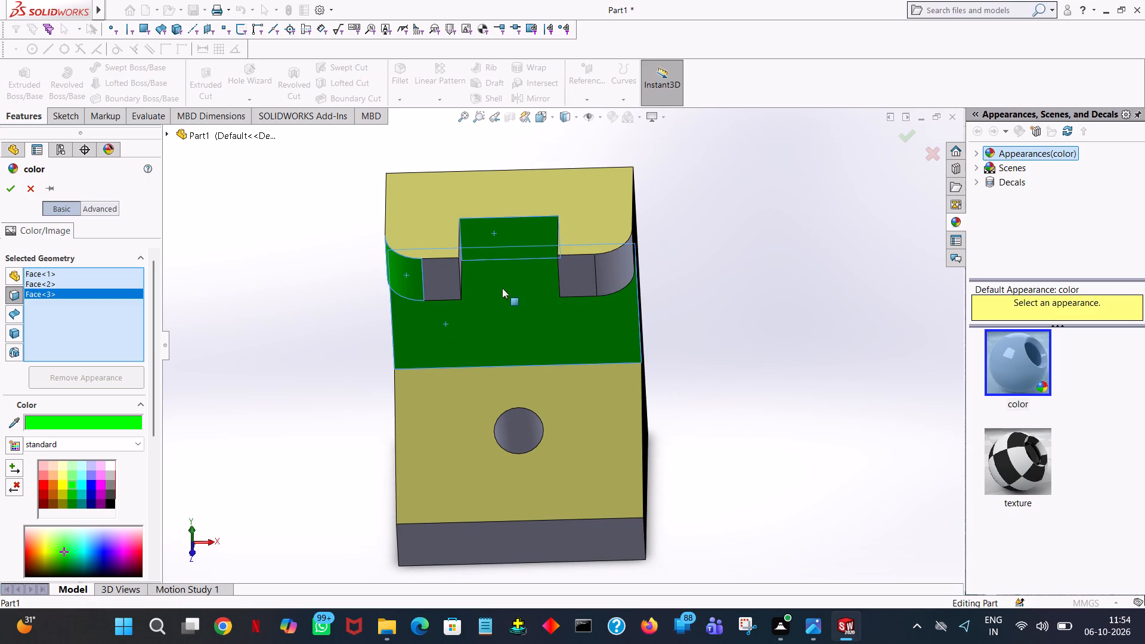
pyautogui.click(625, 255)
pyautogui.moveTo(562, 295); pyautogui.dragTo(606, 194, button='middle')
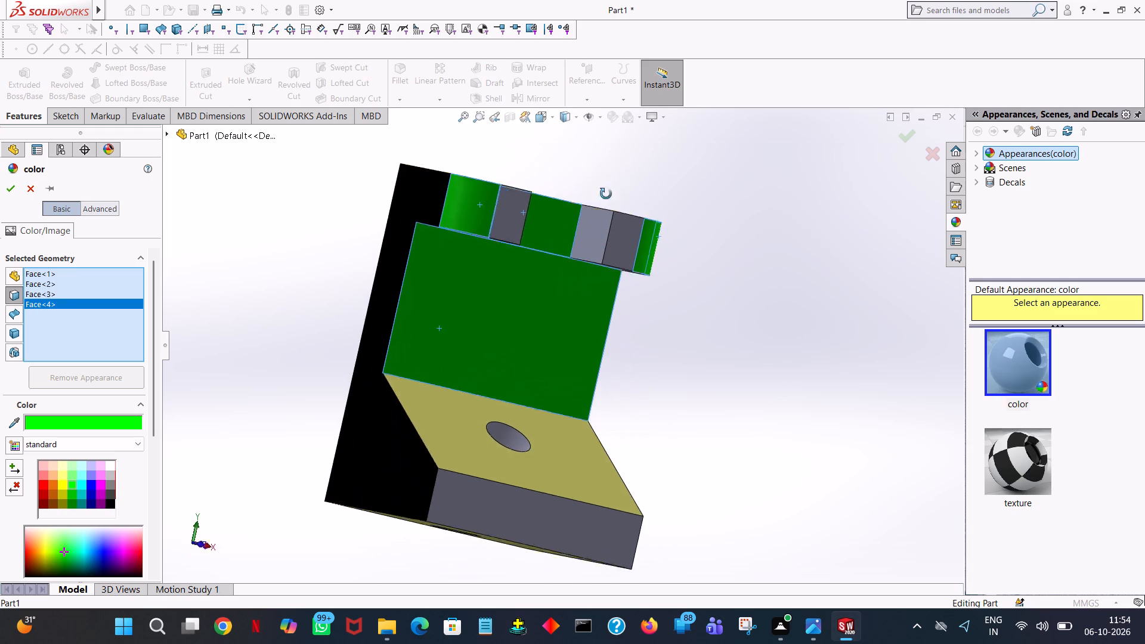
pyautogui.moveTo(606, 194); pyautogui.dragTo(592, 225, button='middle')
pyautogui.click(16, 184)
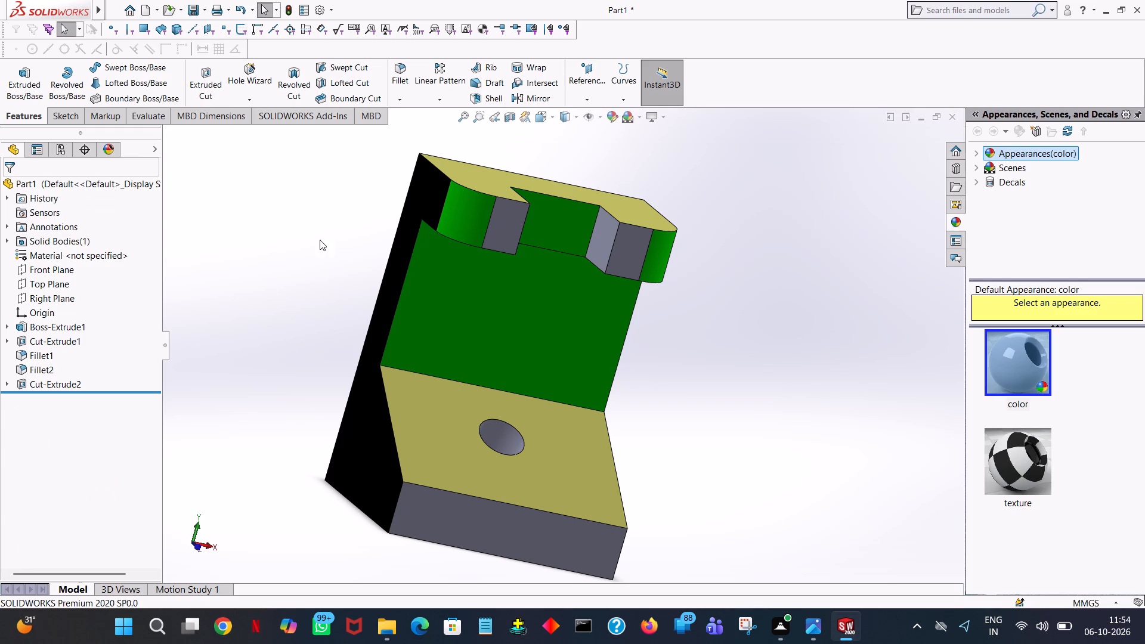
# Apply a black colour appearance to the front faces of both arm prongs and one inner side face of the notch.
pyautogui.click(497, 236)
pyautogui.click(620, 183)
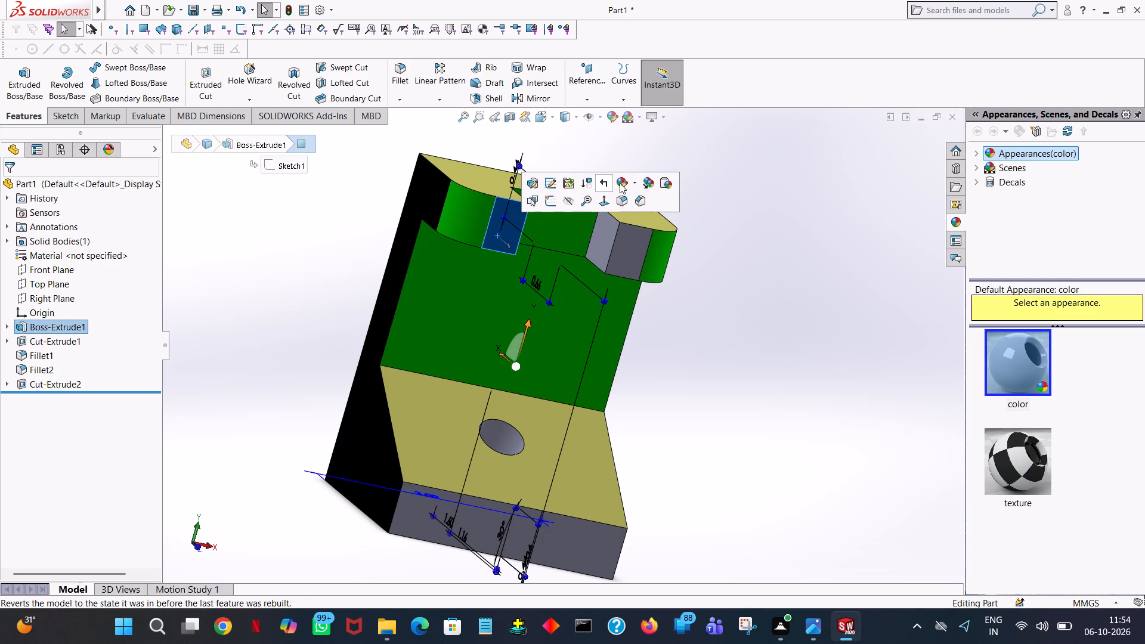
pyautogui.click(618, 183)
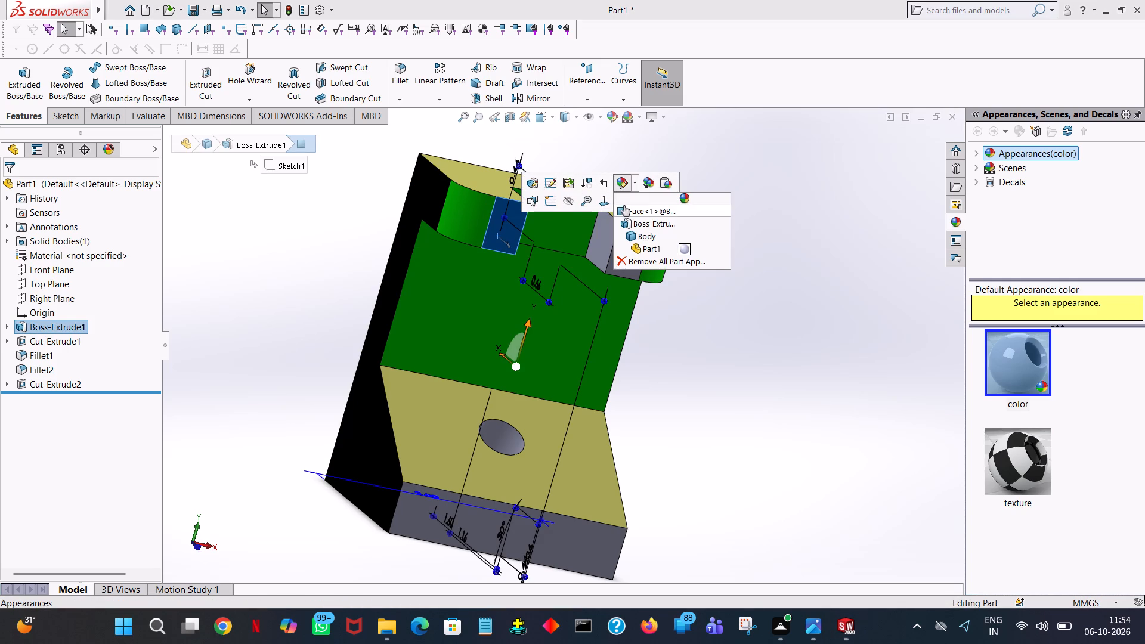
pyautogui.click(624, 210)
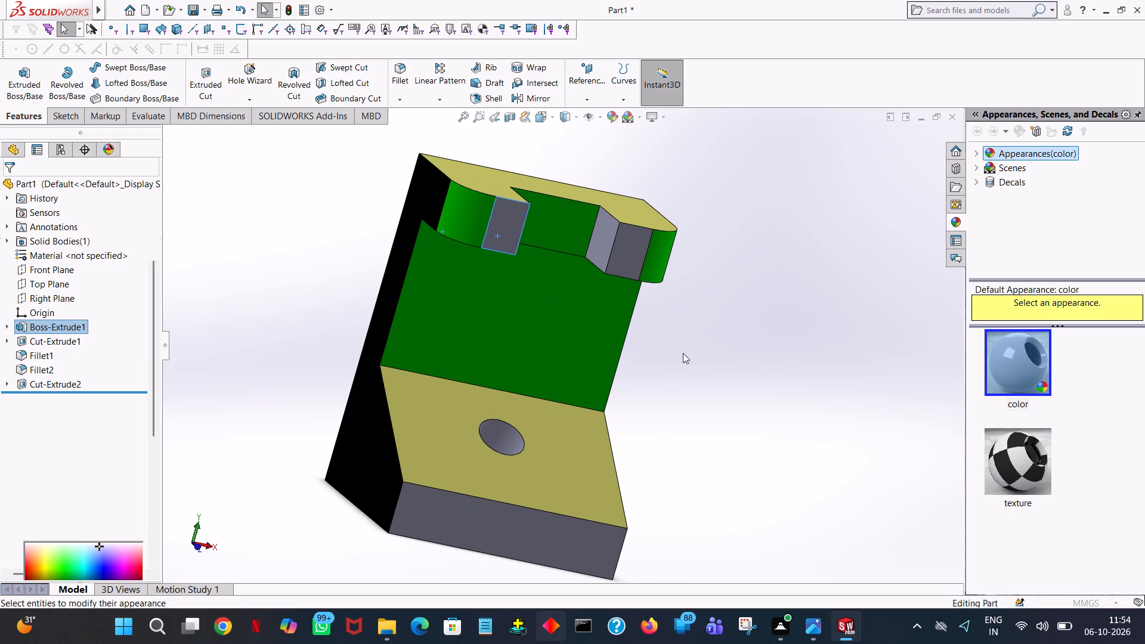
pyautogui.moveTo(761, 376); pyautogui.dragTo(787, 341, button='middle')
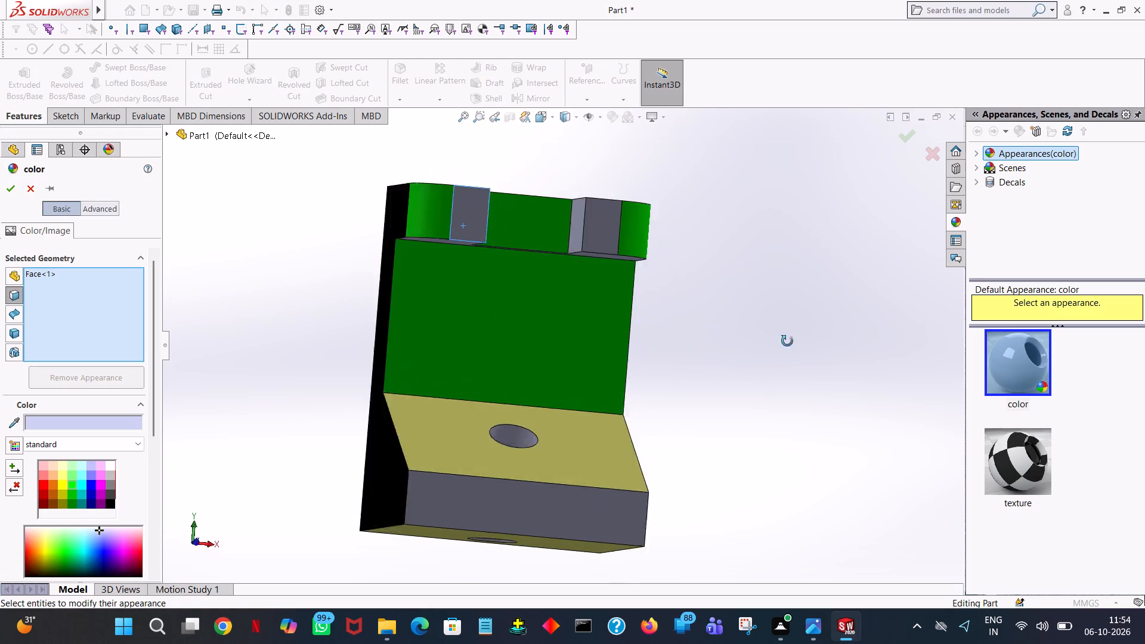
pyautogui.moveTo(787, 341); pyautogui.dragTo(822, 354, button='middle')
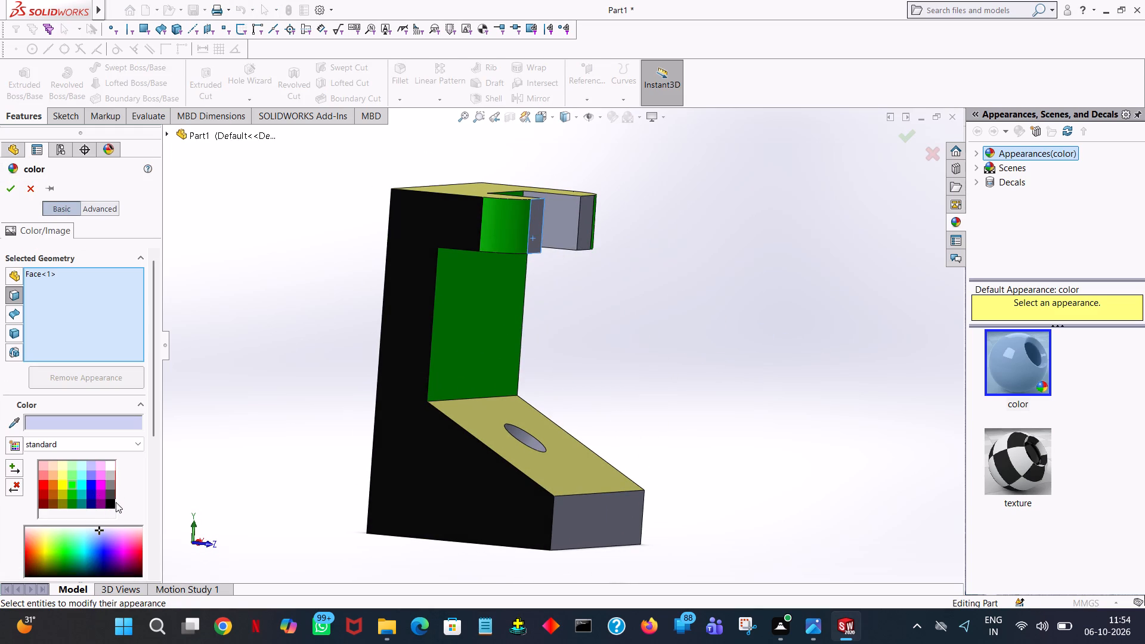
pyautogui.click(114, 501)
pyautogui.click(558, 202)
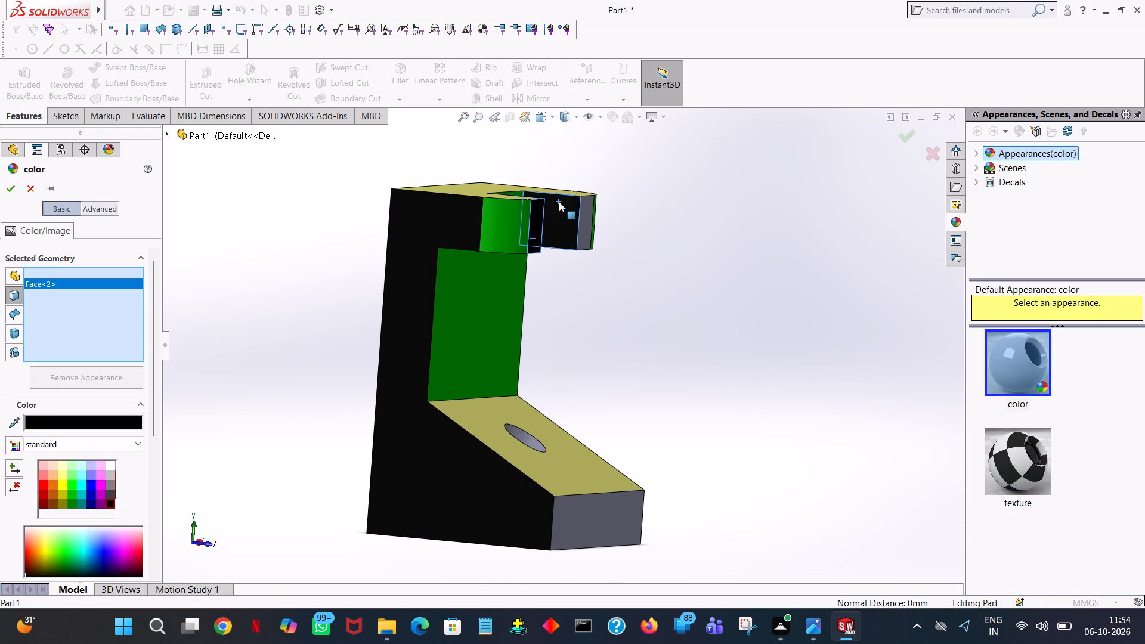
pyautogui.moveTo(559, 202); pyautogui.dragTo(556, 296, button='middle')
pyautogui.click(585, 236)
pyautogui.moveTo(626, 249); pyautogui.dragTo(580, 234, button='middle')
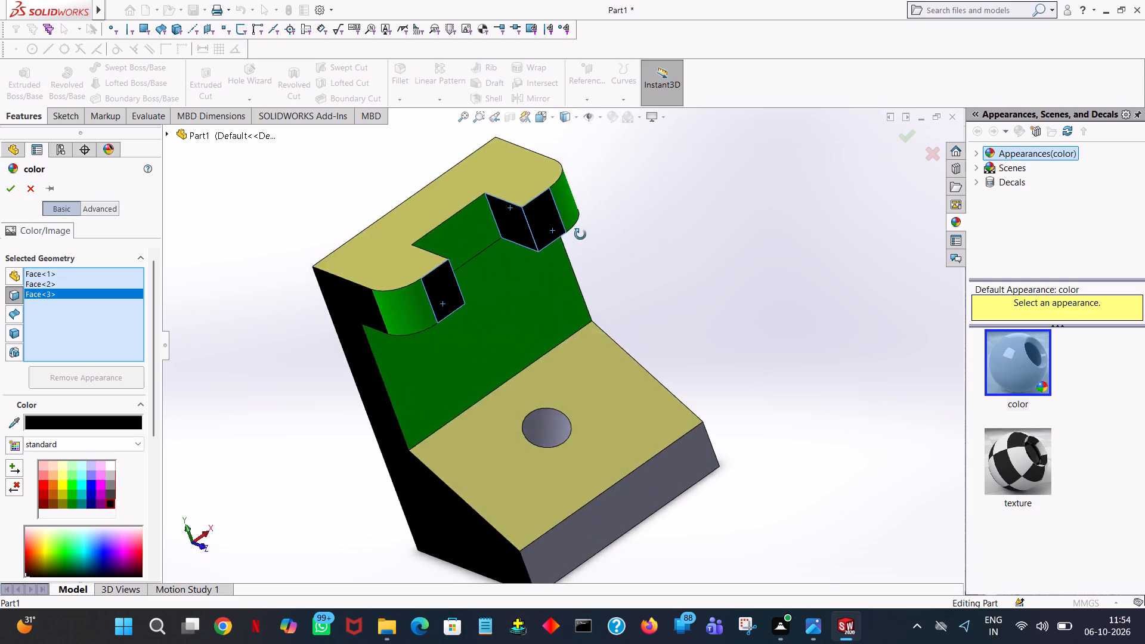
pyautogui.moveTo(580, 234); pyautogui.dragTo(593, 137, button='middle')
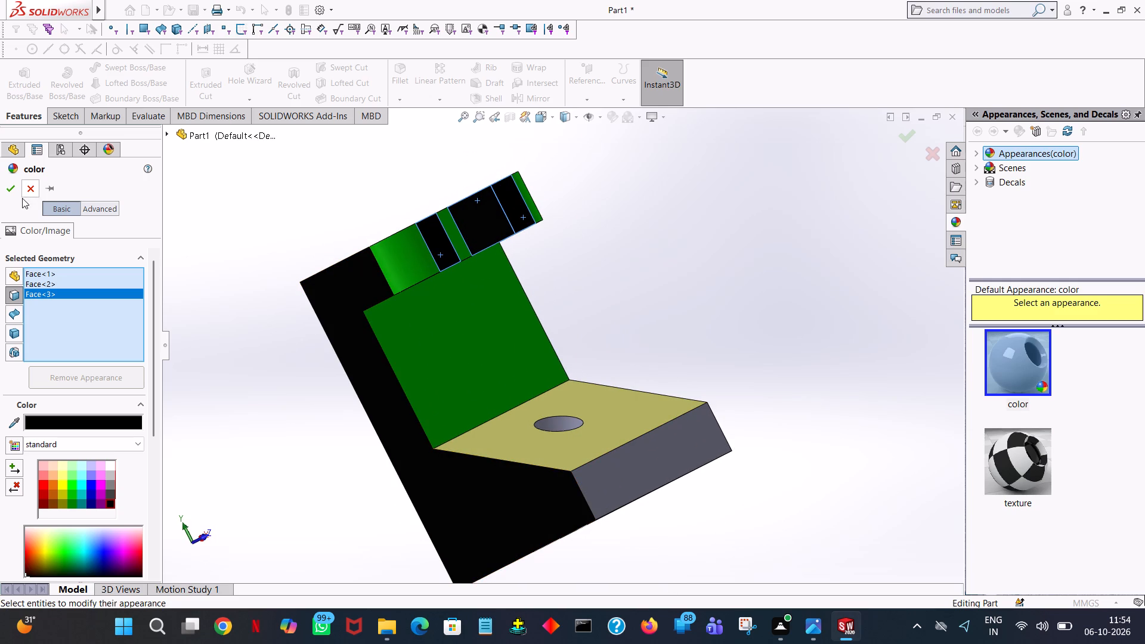
pyautogui.click(13, 190)
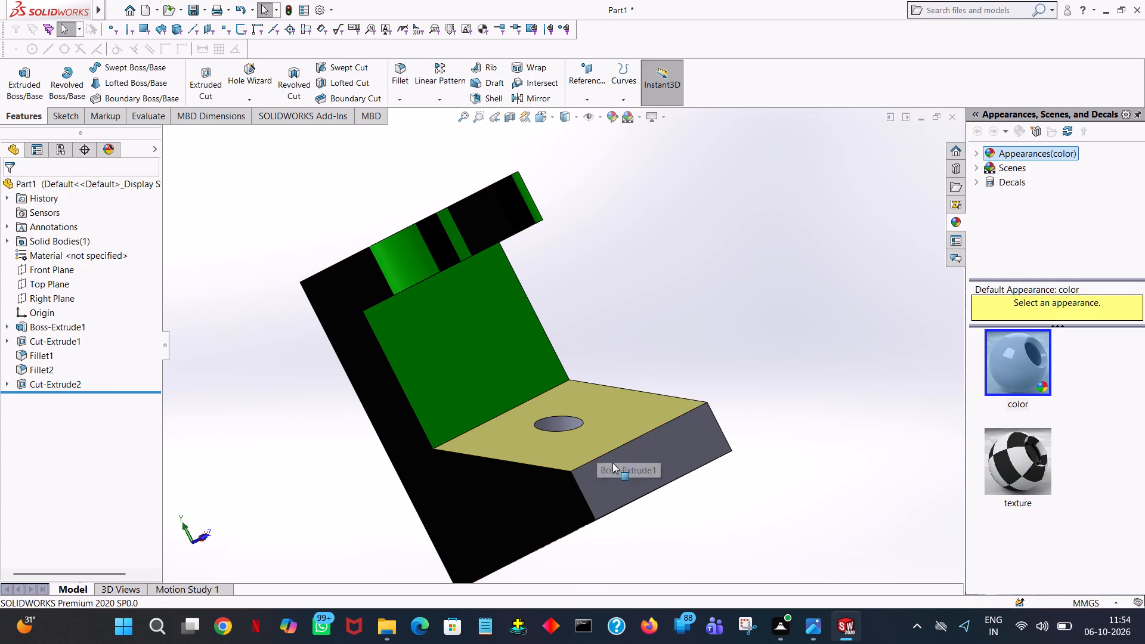
# Apply a dark red colour appearance to the base's front end face and the remaining inner side face of the notch.
pyautogui.click(614, 465)
pyautogui.click(650, 452)
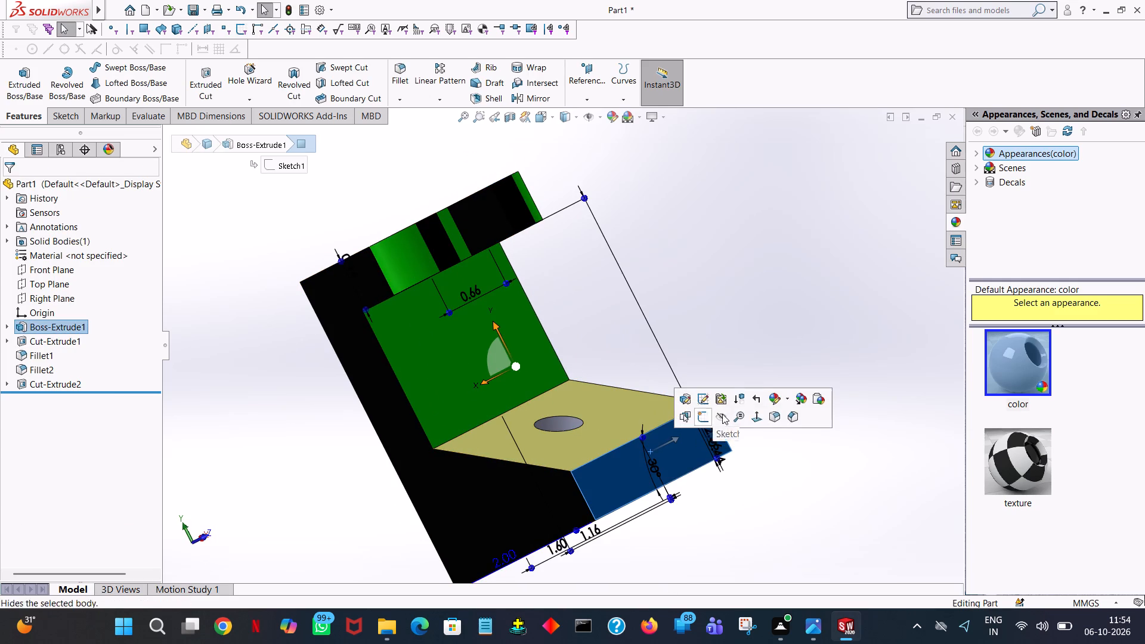
pyautogui.click(779, 398)
pyautogui.click(791, 428)
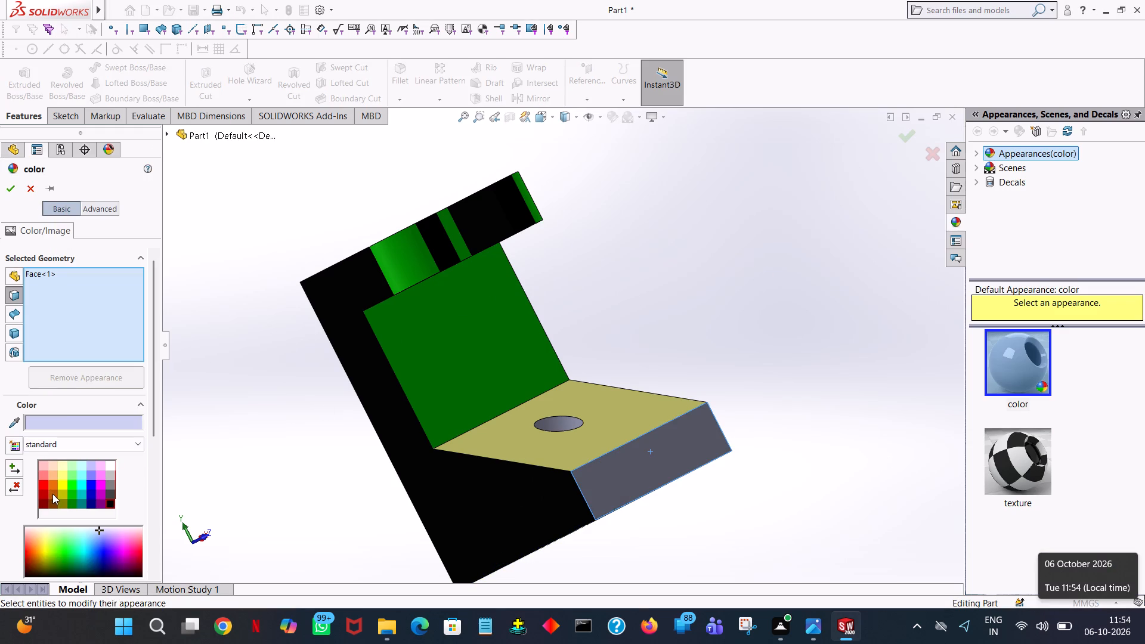
pyautogui.click(43, 491)
pyautogui.moveTo(348, 388); pyautogui.dragTo(289, 362, button='middle')
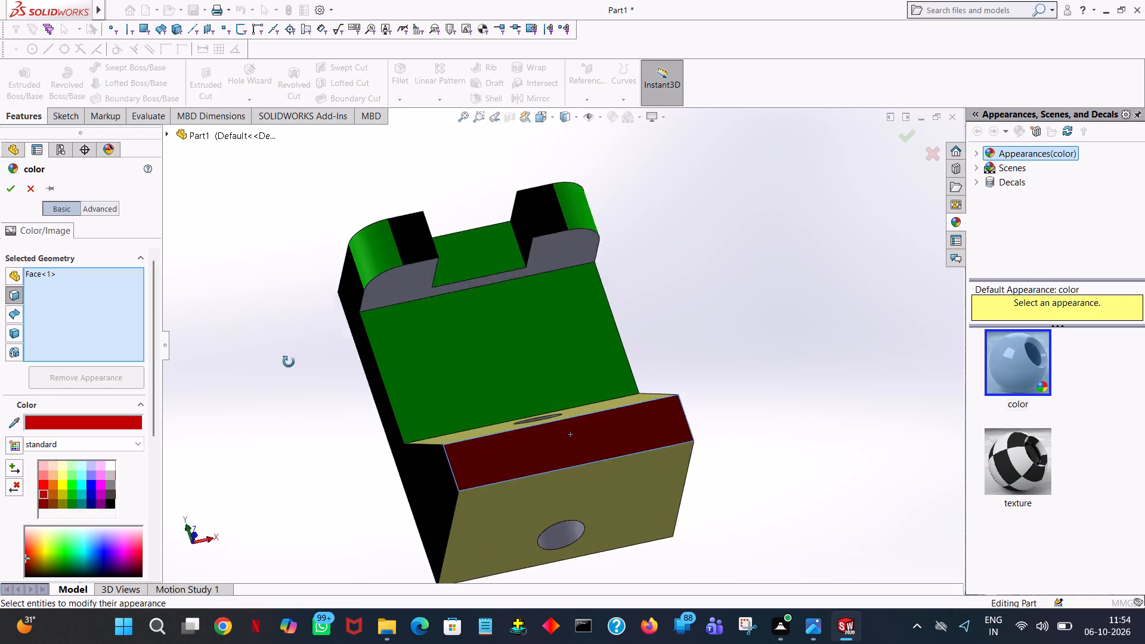
pyautogui.moveTo(289, 362); pyautogui.dragTo(688, 536, button='middle')
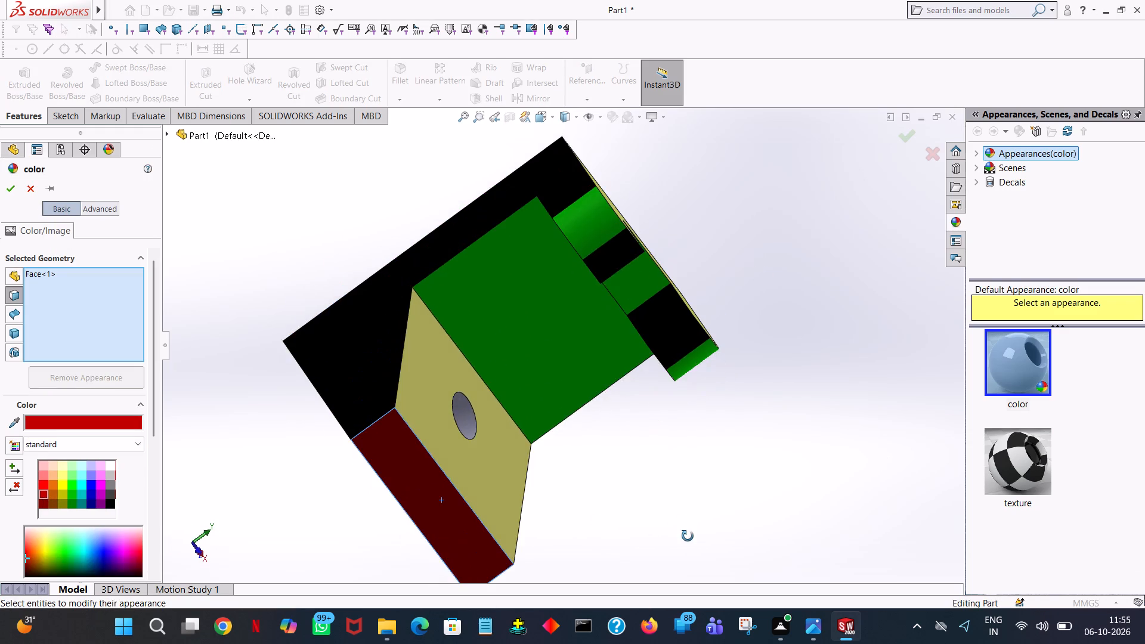
pyautogui.moveTo(688, 536); pyautogui.dragTo(628, 429, button='middle')
pyautogui.click(587, 212)
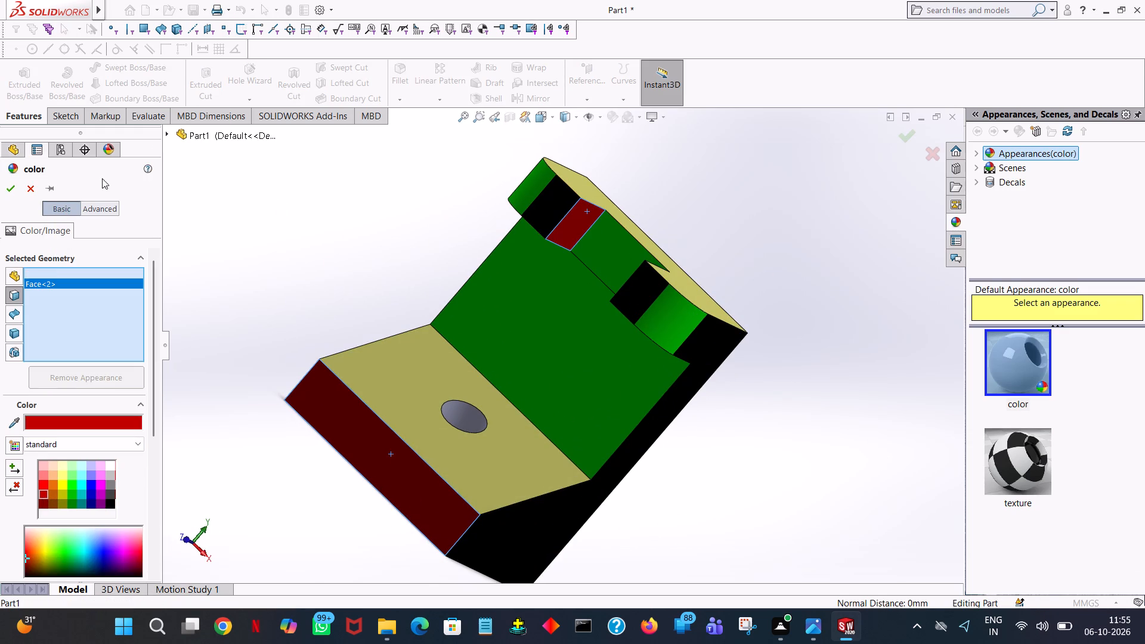
pyautogui.click(11, 185)
# Apply a dark grey colour appearance to the cylindrical inner face of the hole through the sloped base.
pyautogui.click(301, 208)
pyautogui.moveTo(346, 234); pyautogui.dragTo(404, 404, button='middle')
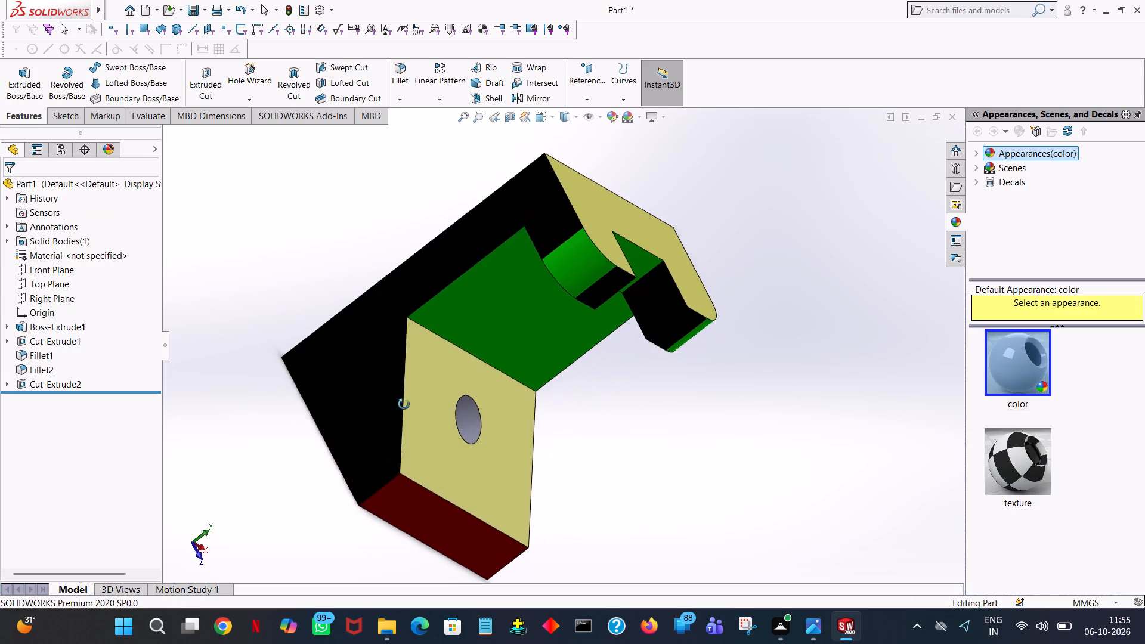
pyautogui.moveTo(404, 404); pyautogui.dragTo(403, 412, button='middle')
pyautogui.click(480, 409)
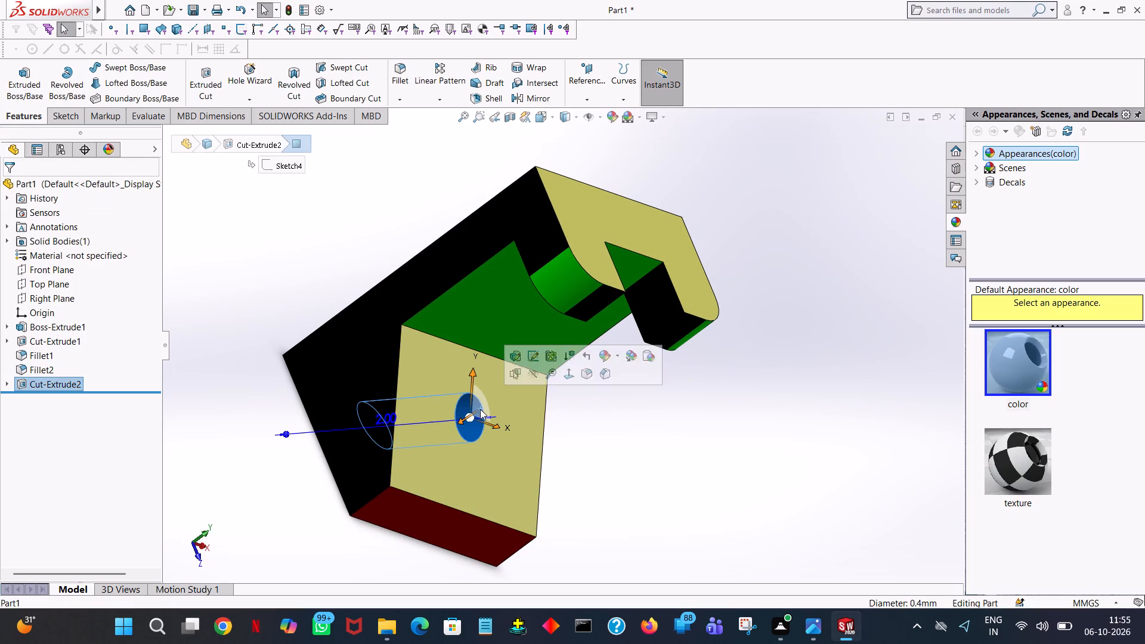
pyautogui.click(329, 205)
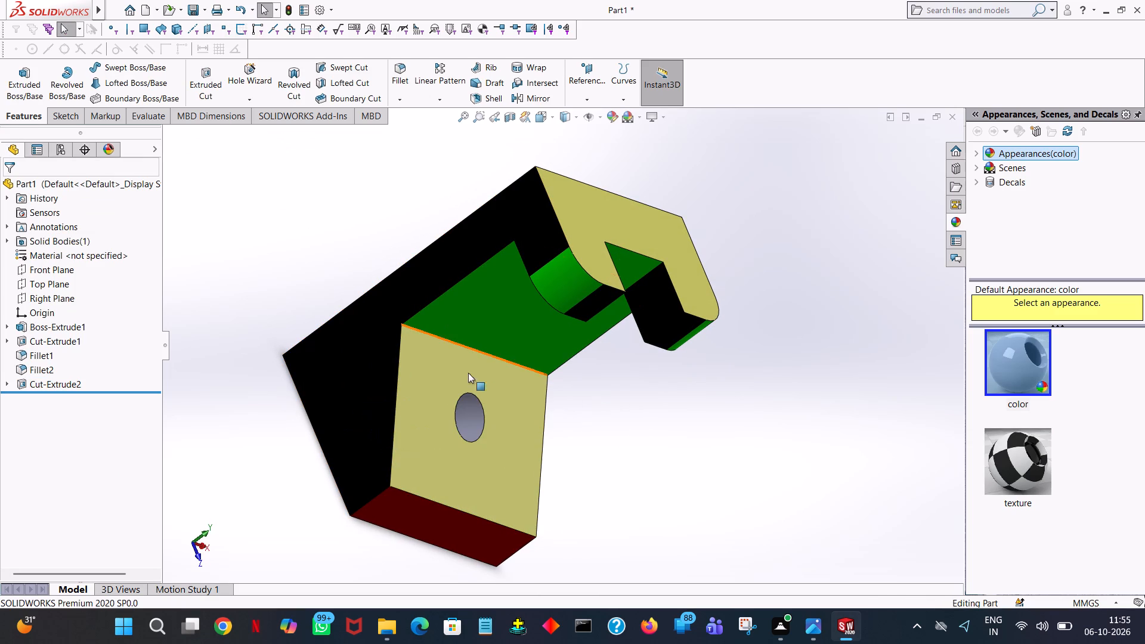
pyautogui.click(468, 408)
pyautogui.click(587, 352)
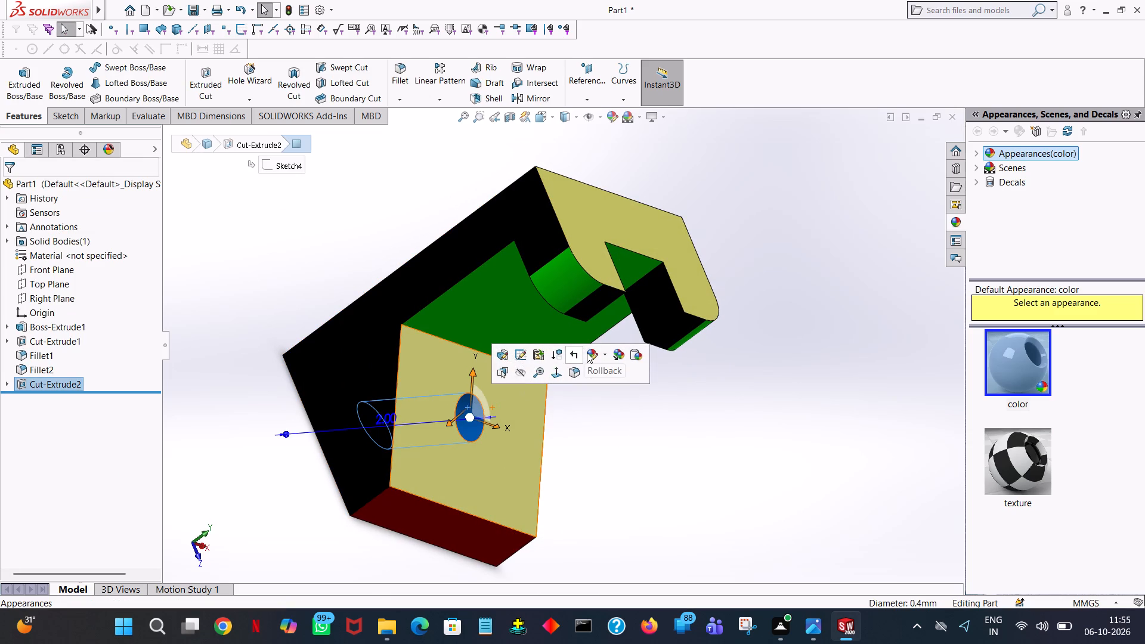
pyautogui.click(599, 380)
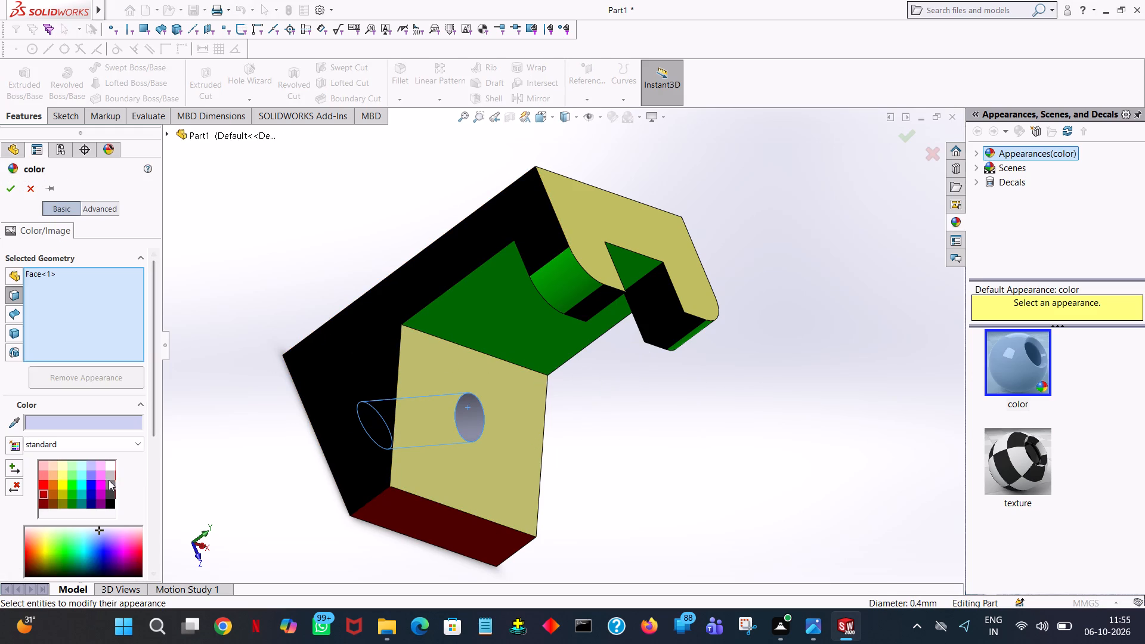
pyautogui.click(109, 481)
pyautogui.click(4, 188)
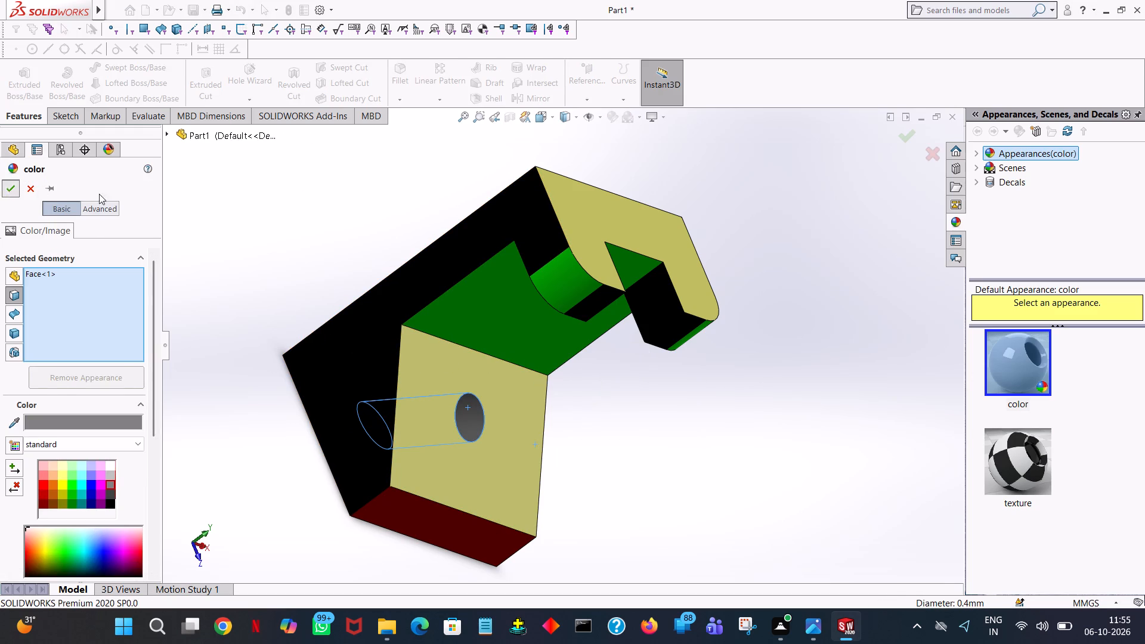
pyautogui.click(313, 202)
# Save the coloured part as a PDF named L-bracket in the fuji new pdf folder, with the notched front in view.
pyautogui.moveTo(358, 257); pyautogui.dragTo(305, 213, button='middle')
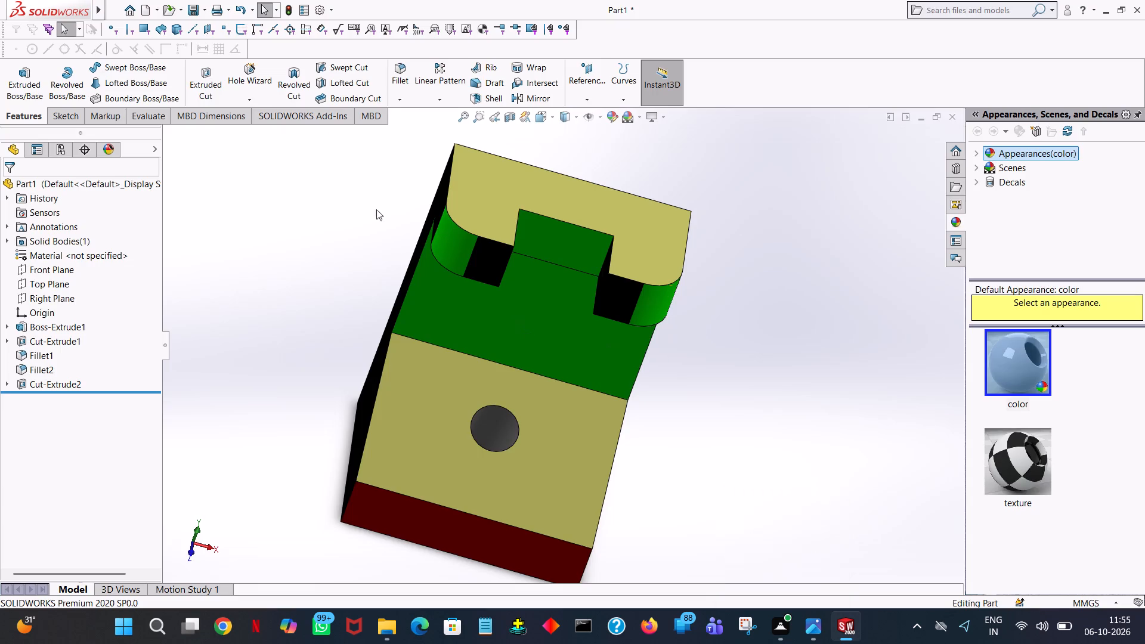
pyautogui.click(194, 9)
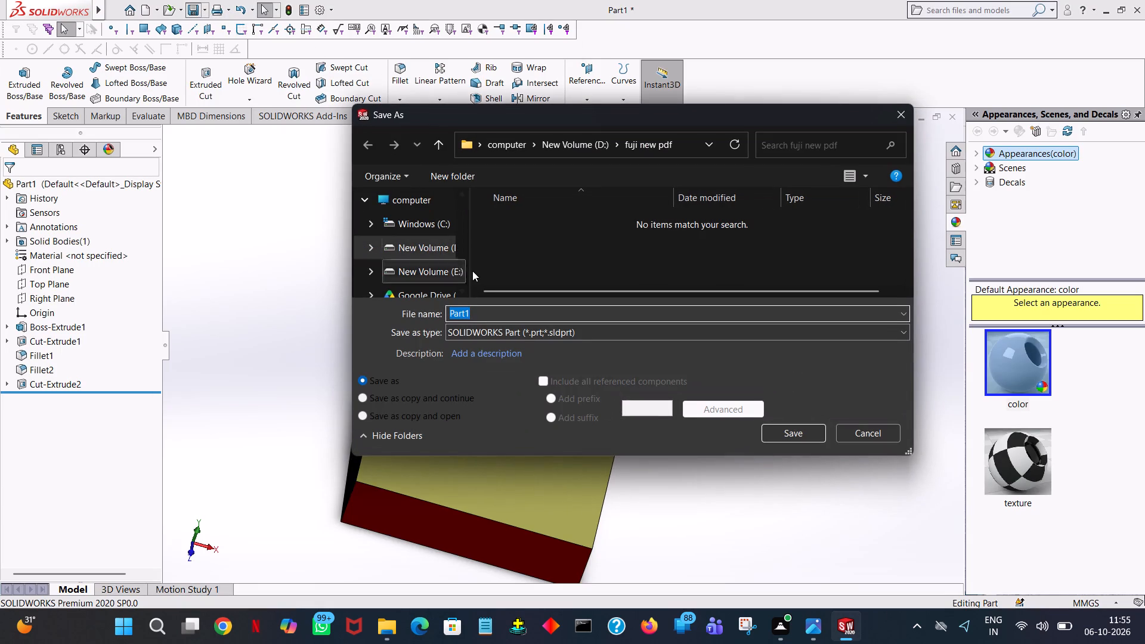
pyautogui.click(600, 333)
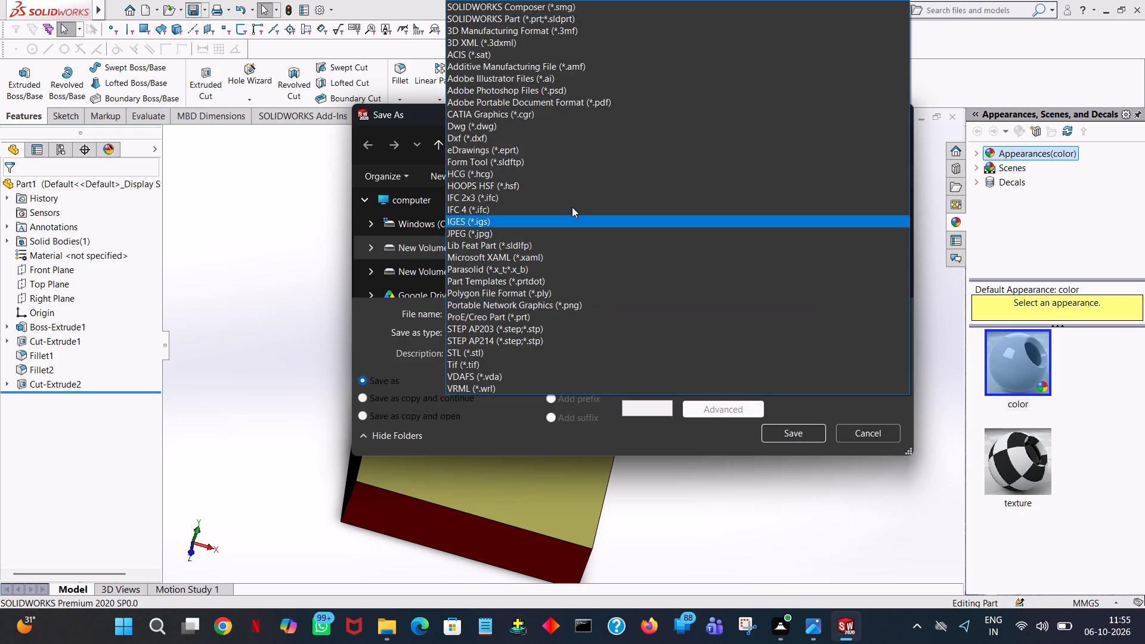
pyautogui.click(590, 106)
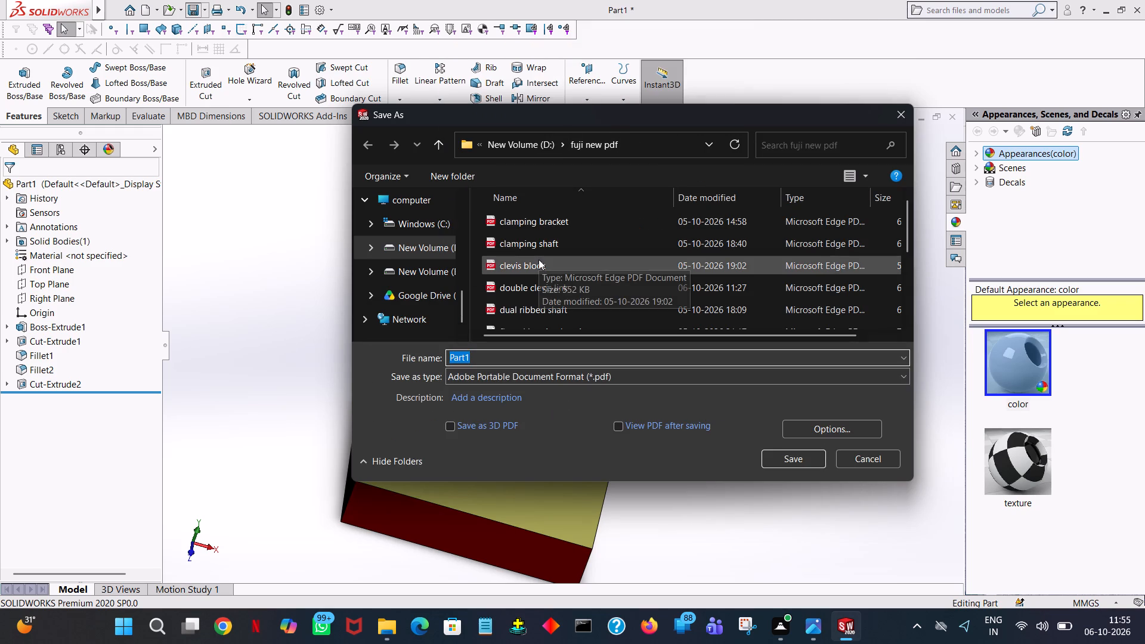
pyautogui.press('l')
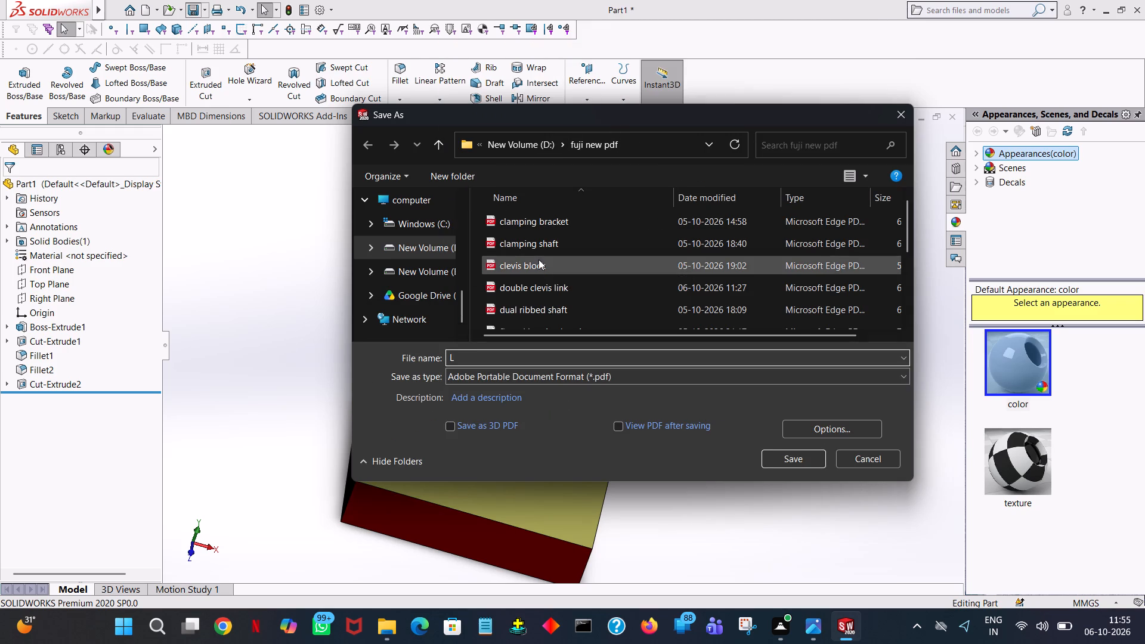
pyautogui.press('-')
pyautogui.write('bracket')
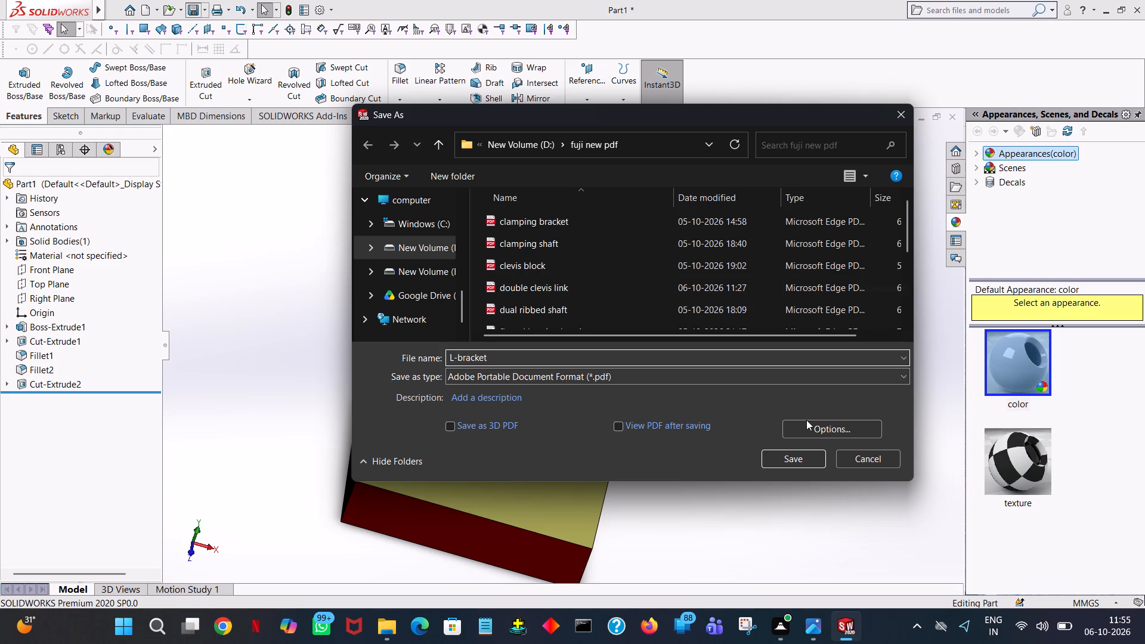
pyautogui.click(788, 456)
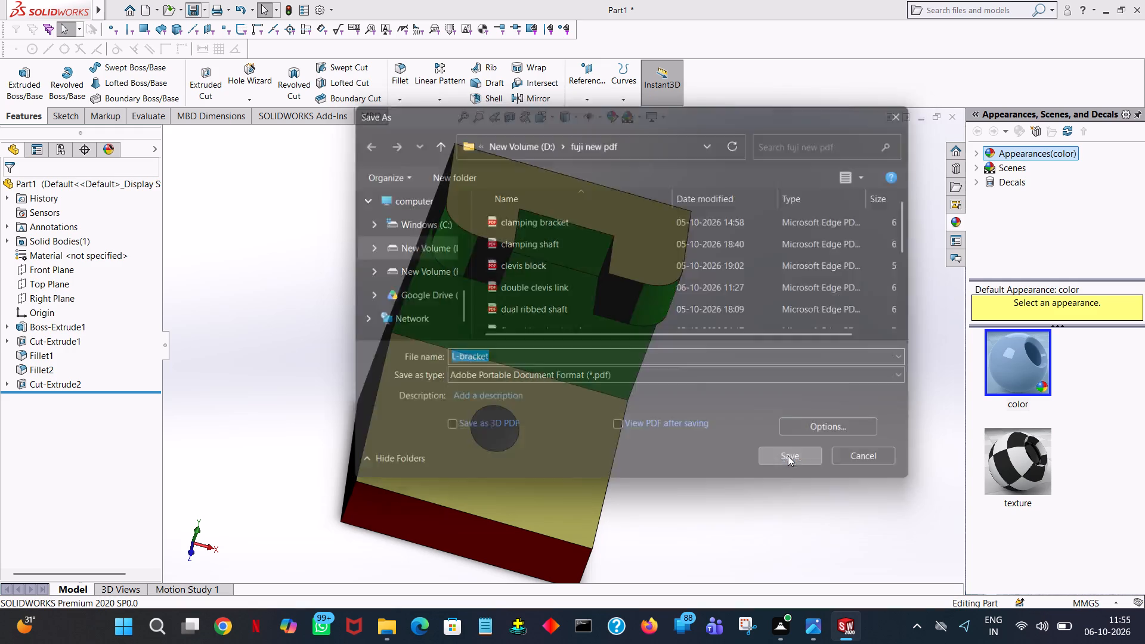
# Save the model as a SOLIDWORKS part named "L- bracket" in the fuji new design folder on drive D.
pyautogui.click(191, 15)
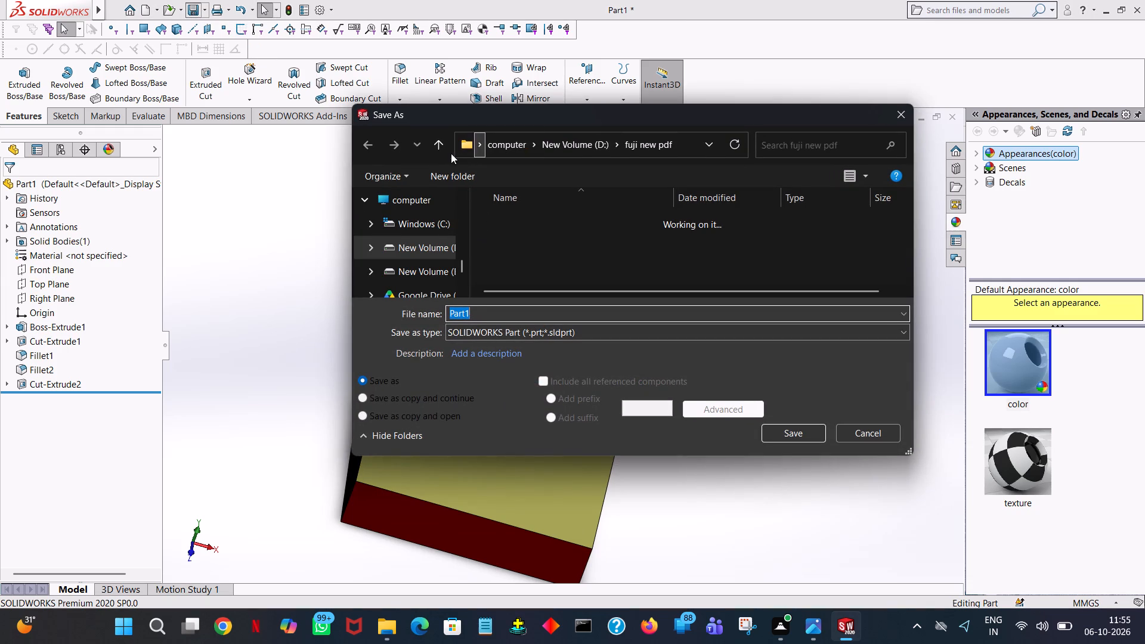
pyautogui.click(439, 146)
pyautogui.doubleClick(671, 237)
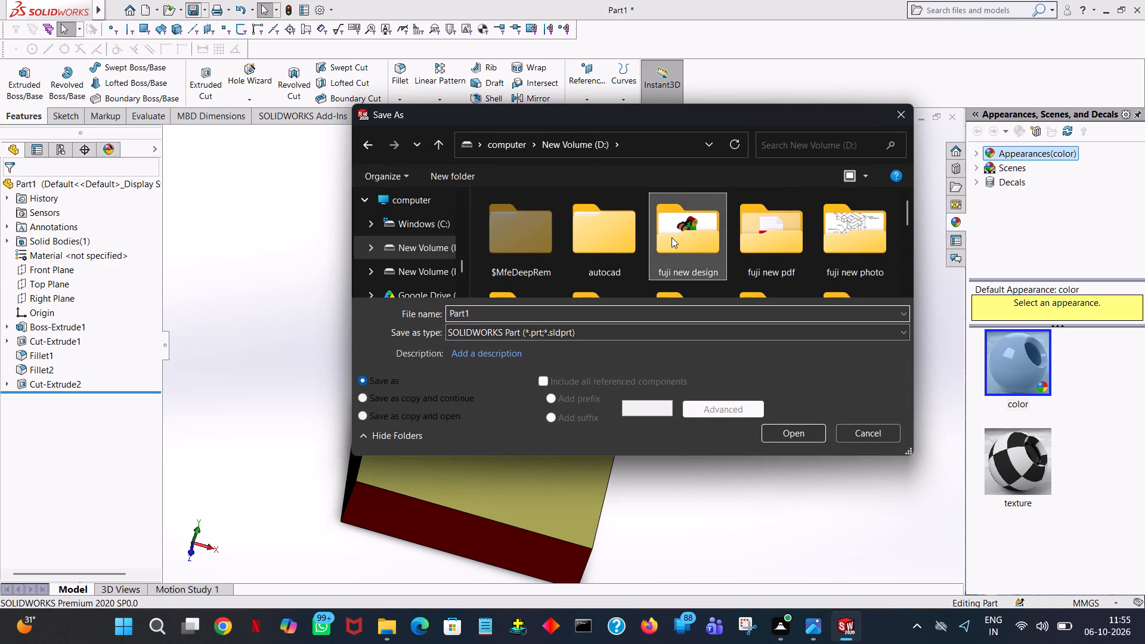
pyautogui.doubleClick(549, 311)
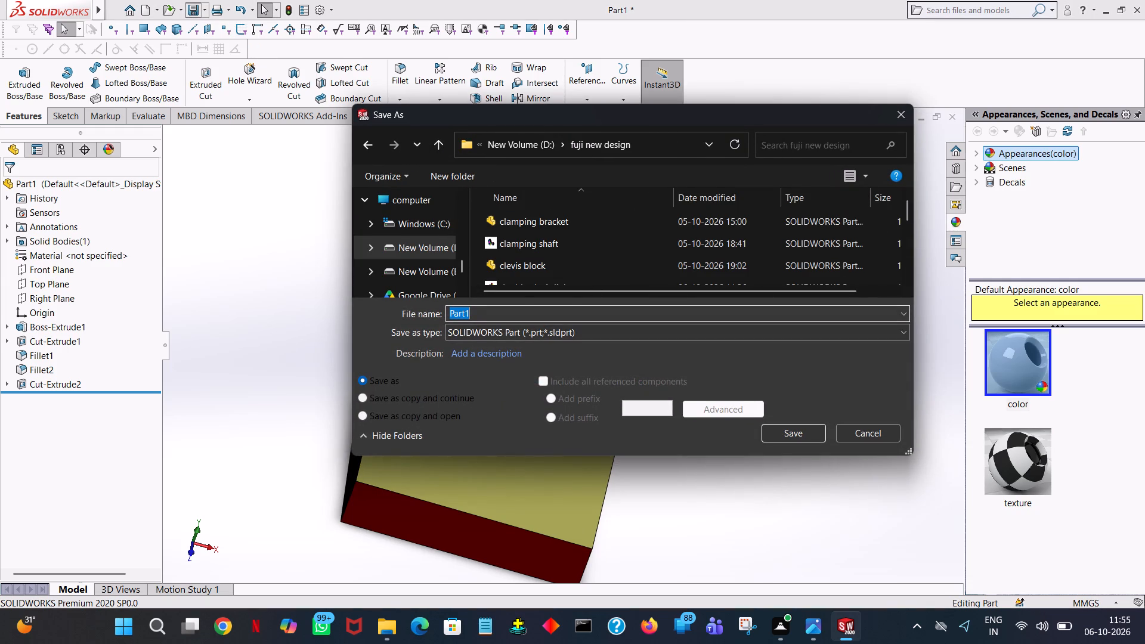
pyautogui.write('- bracket')
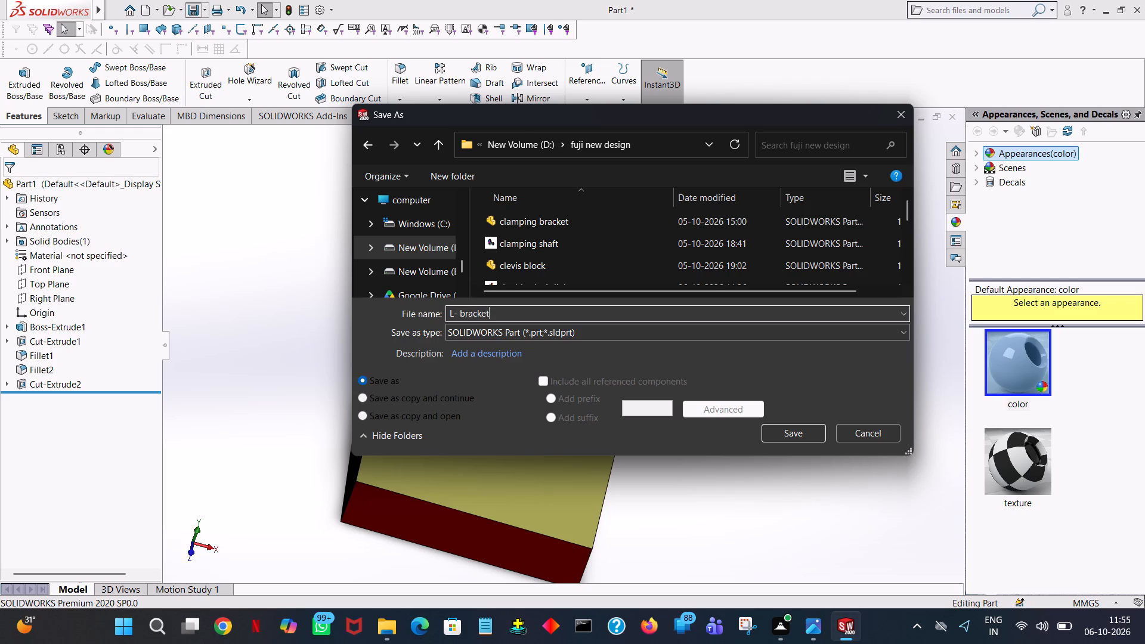
pyautogui.click(815, 426)
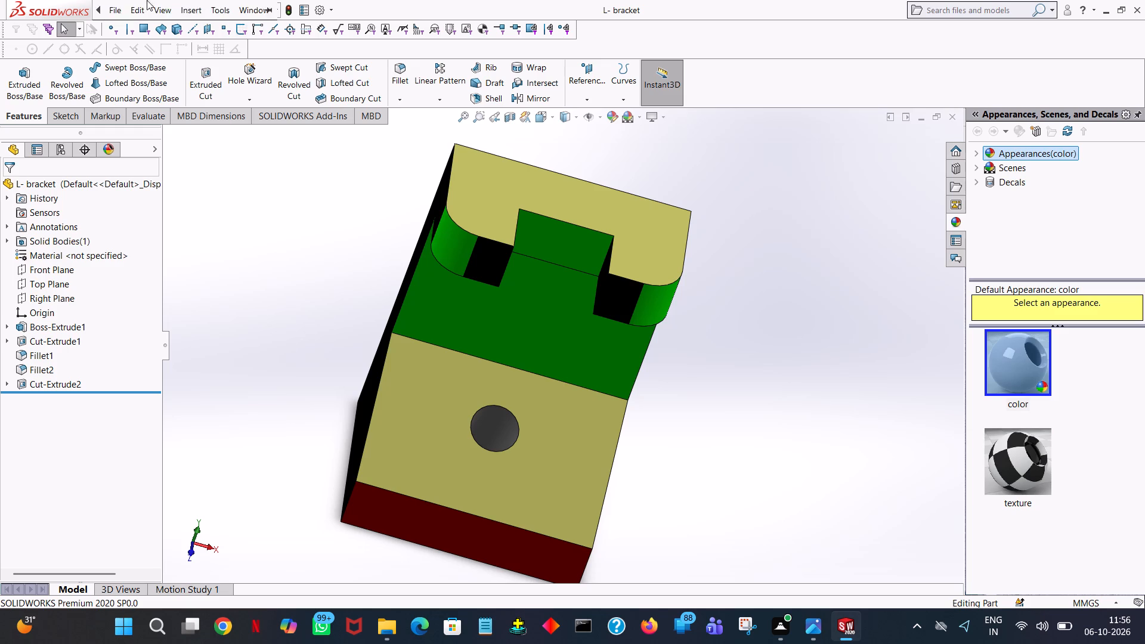
pyautogui.click(224, 213)
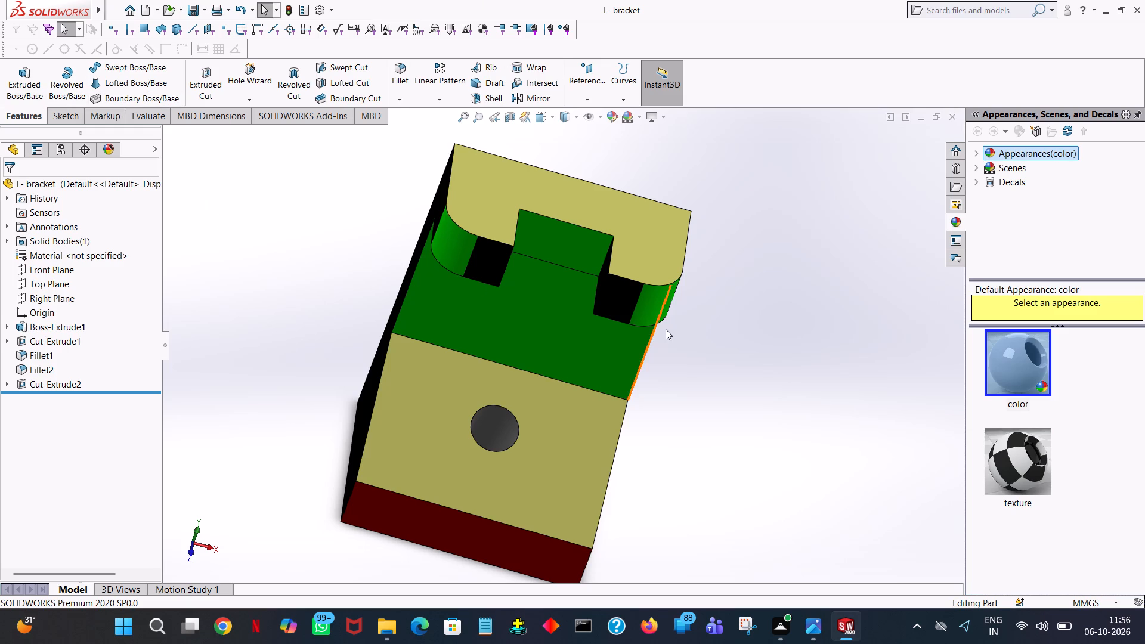